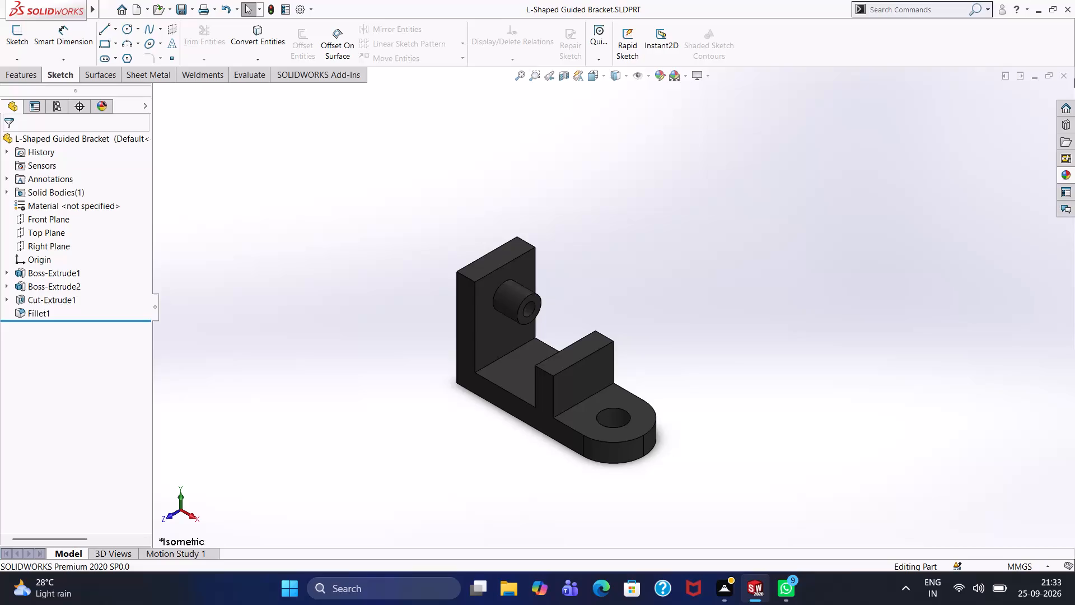
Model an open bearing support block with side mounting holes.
Close the L-Shaped Guided Bracket part.
left_click(1068, 70)
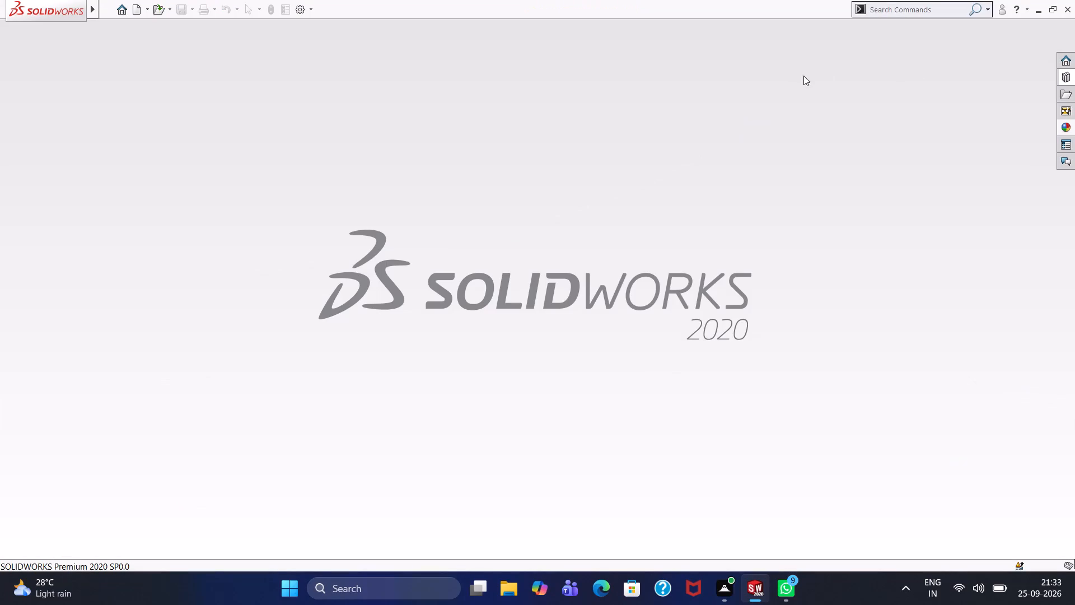
Create a new part and open a sketch on the Front Plane.
left_click(137, 8)
double_click(273, 287)
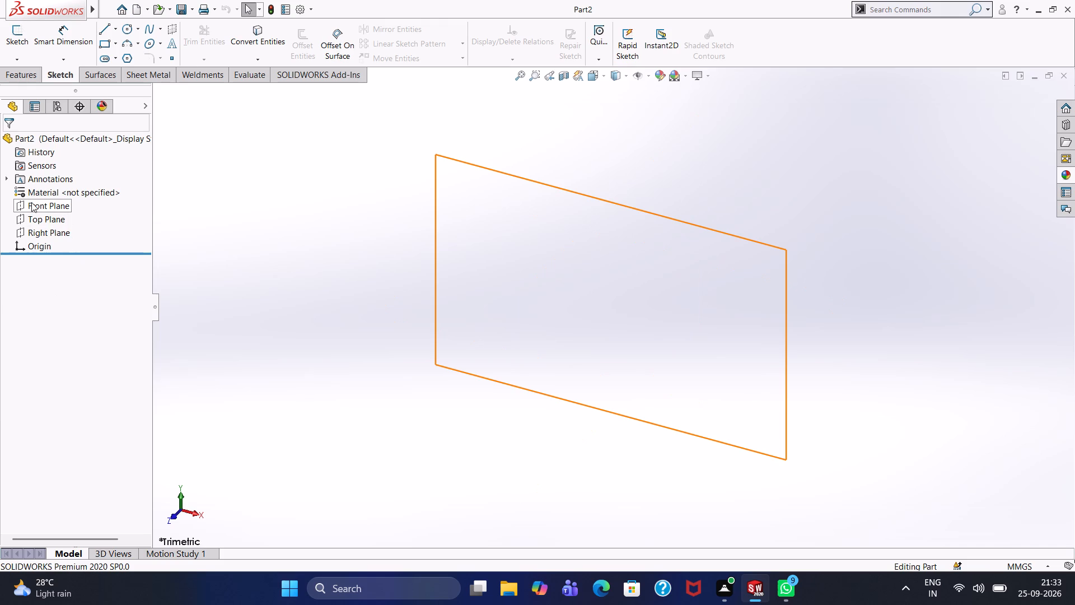
left_click(31, 202)
left_click(39, 189)
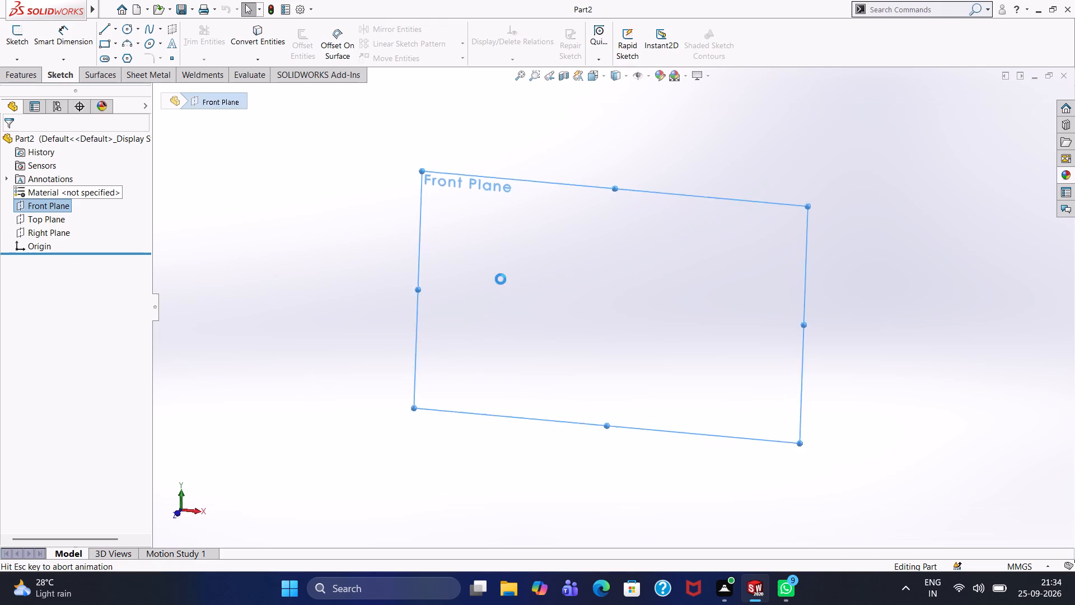
left_click(468, 309)
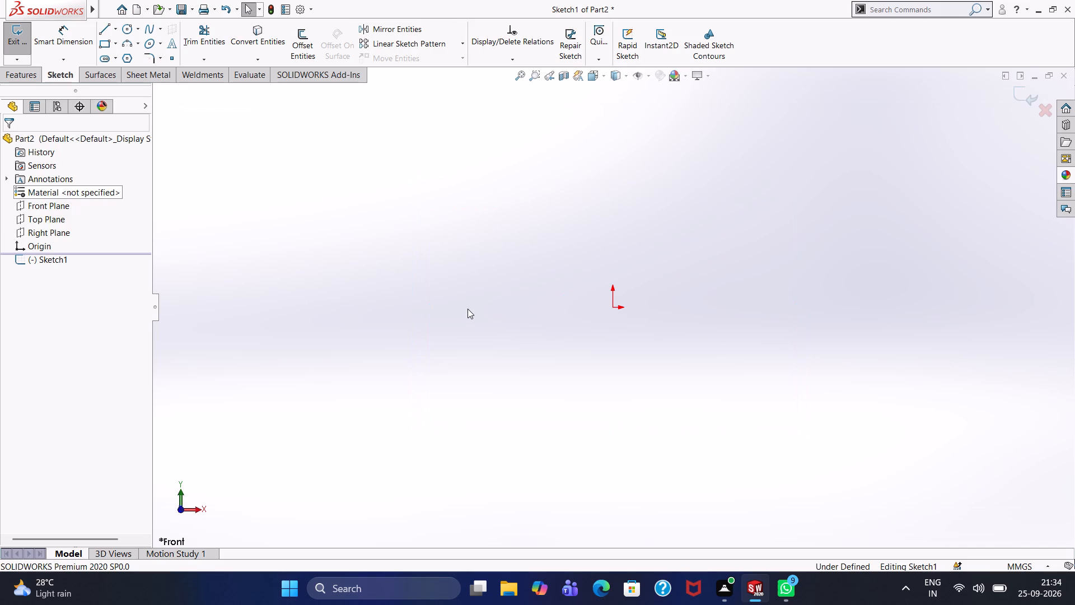
Sketch a corner rectangle from the origin, 210 mm wide and extending 30 mm downward.
left_click(113, 42)
left_click(115, 54)
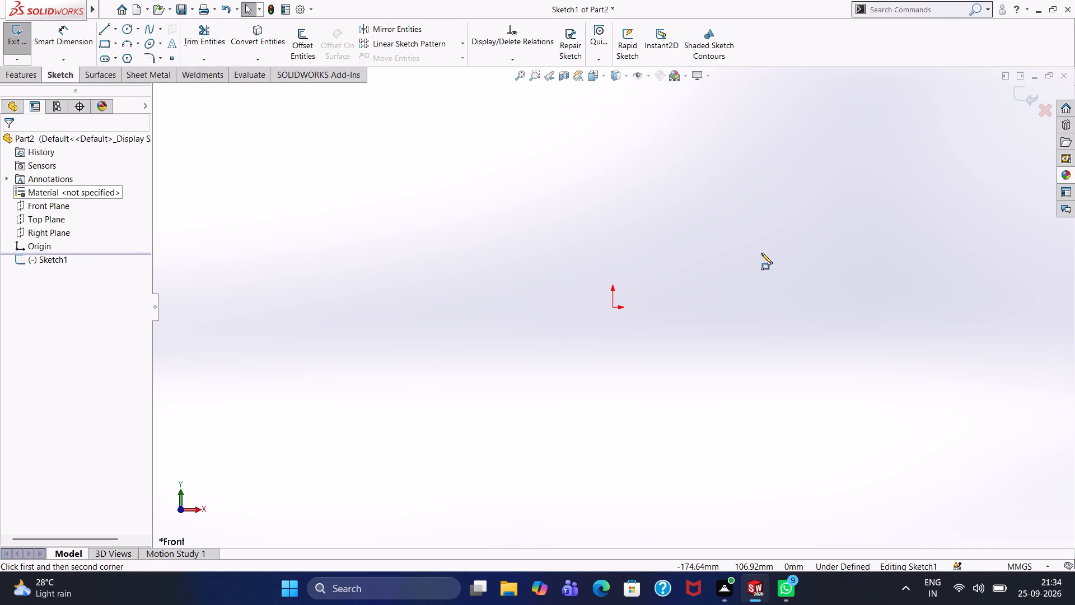
left_click(614, 308)
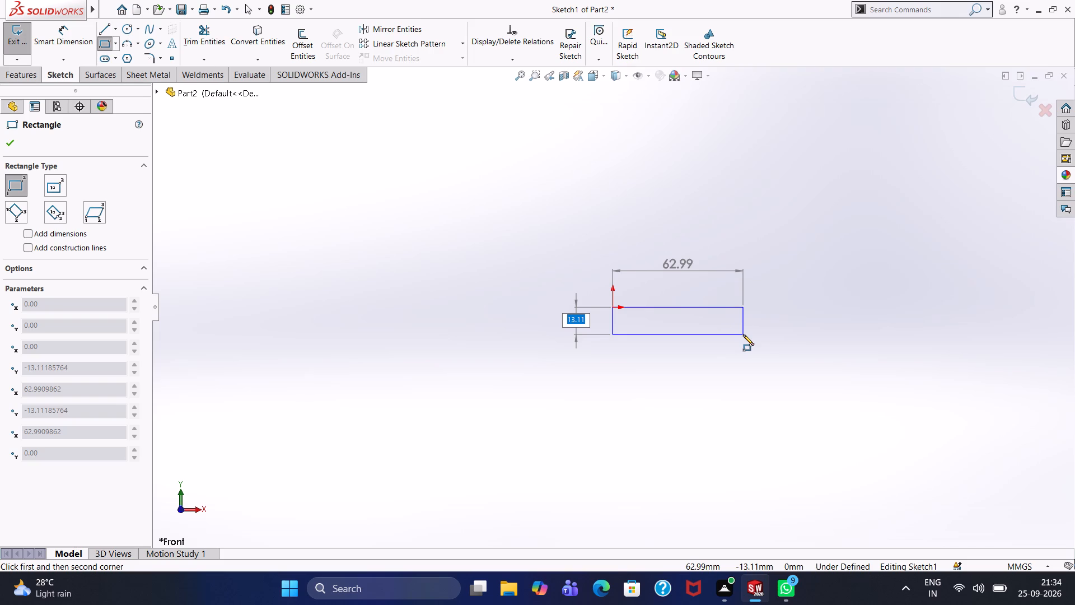
key("1")
key("BackSpace")
type("30")
key("Return")
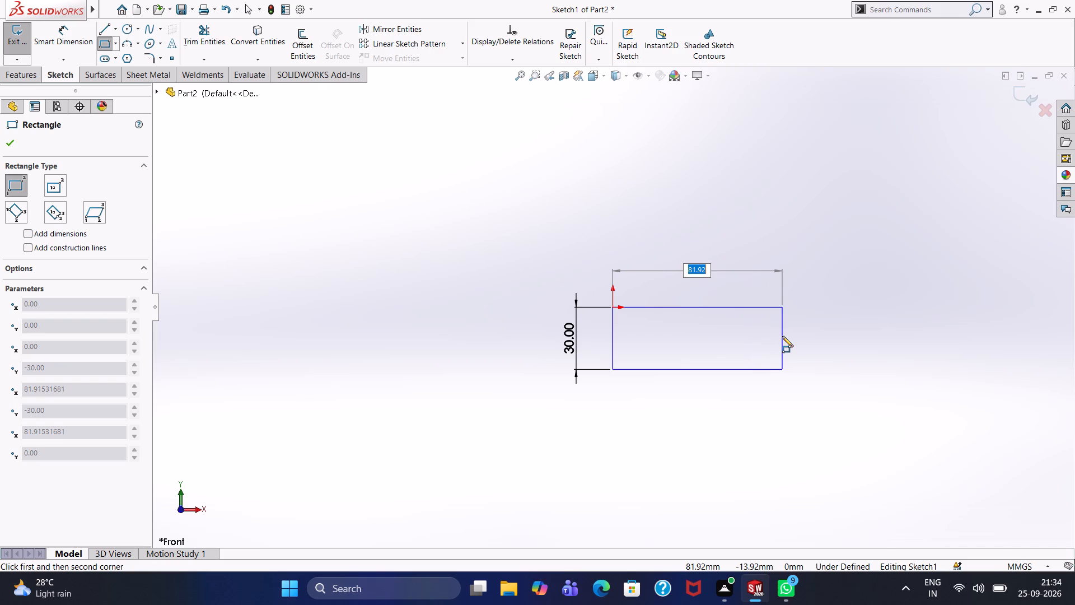
key("2")
type("10")
key("Return")
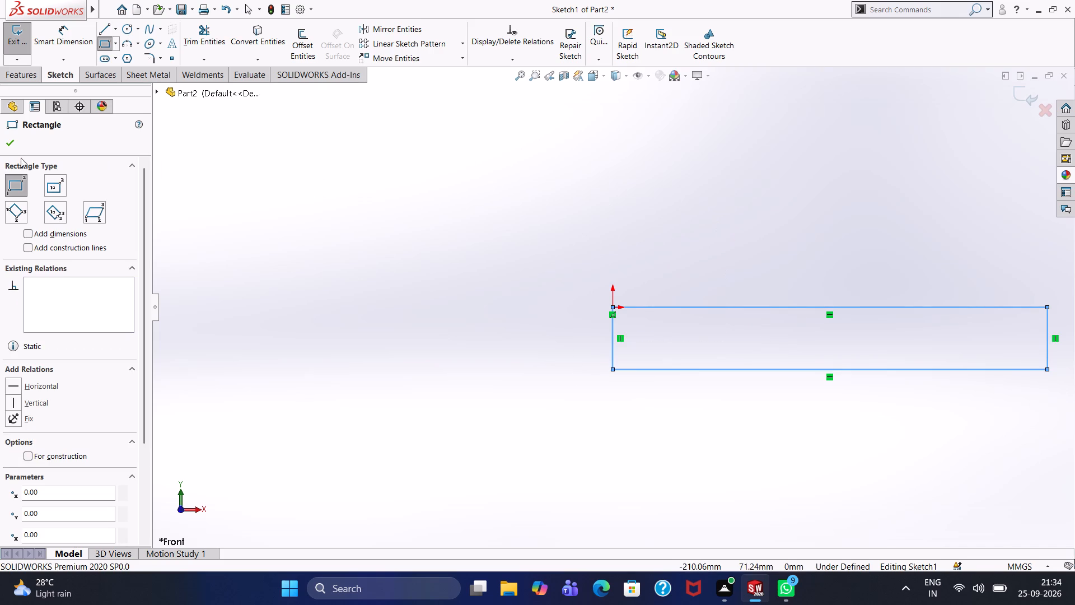
left_click(11, 144)
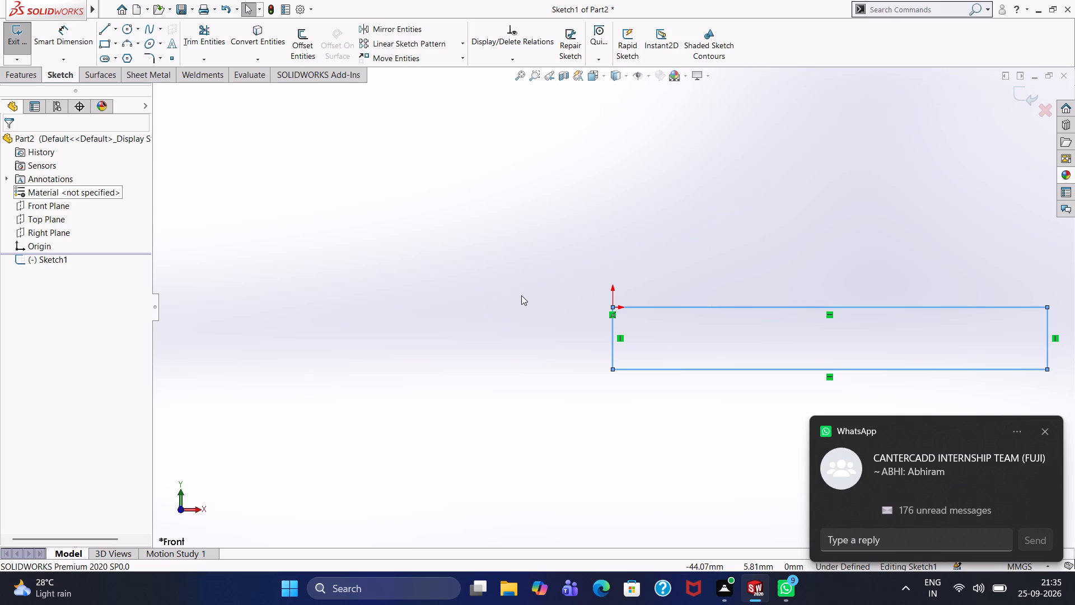
Dimension the rectangle's height at its right edge and its width along the bottom edge.
left_click(1074, 0)
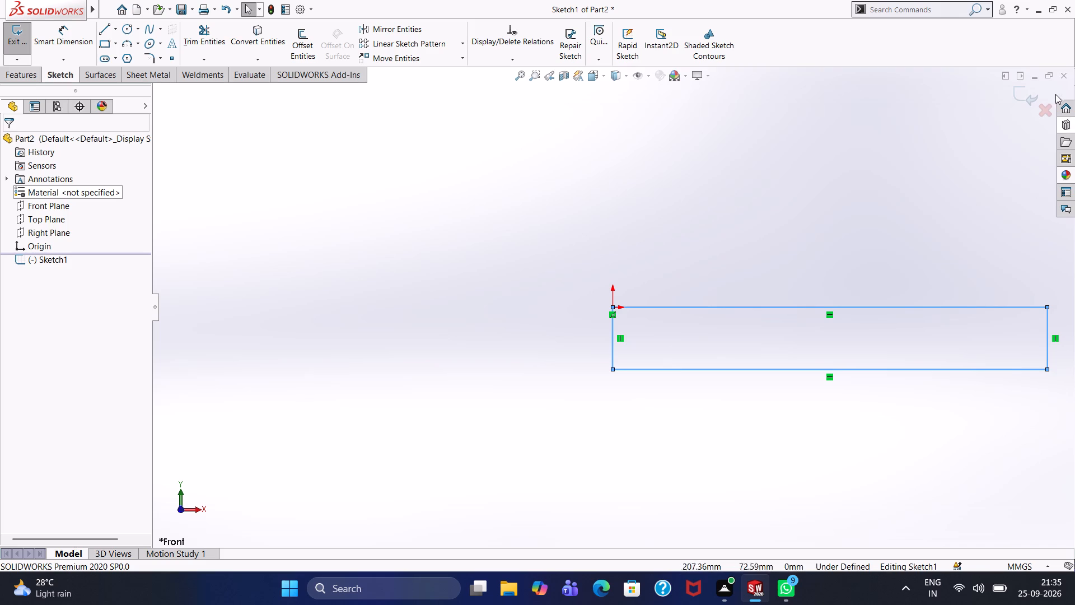
scroll(834, 212, "down", 18)
scroll(829, 208, "up", 5)
scroll(823, 271, "up", 5)
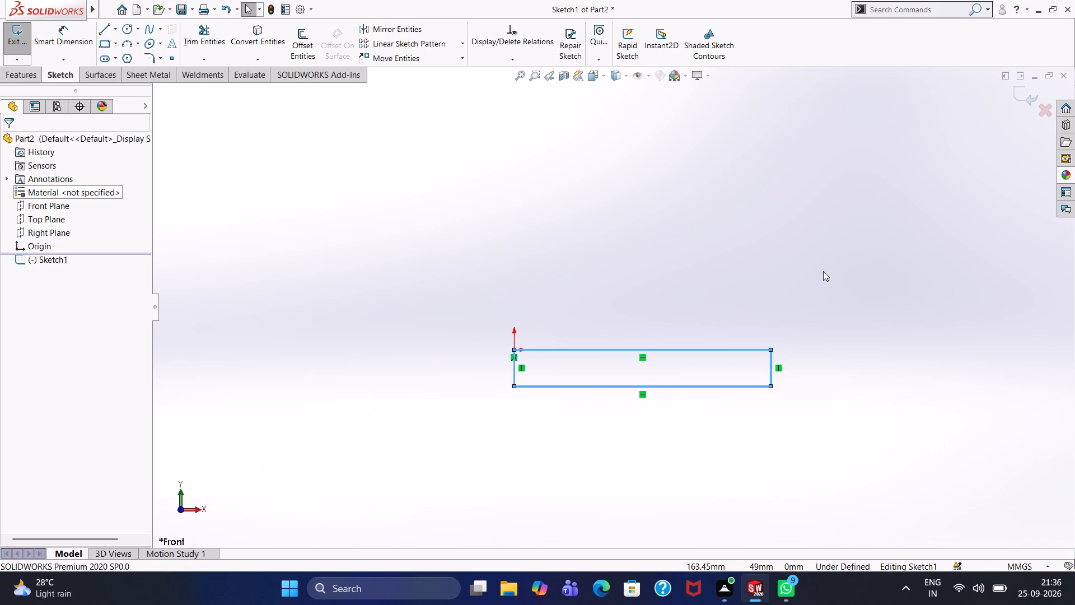
scroll(789, 281, "up", 1)
scroll(736, 319, "down", 4)
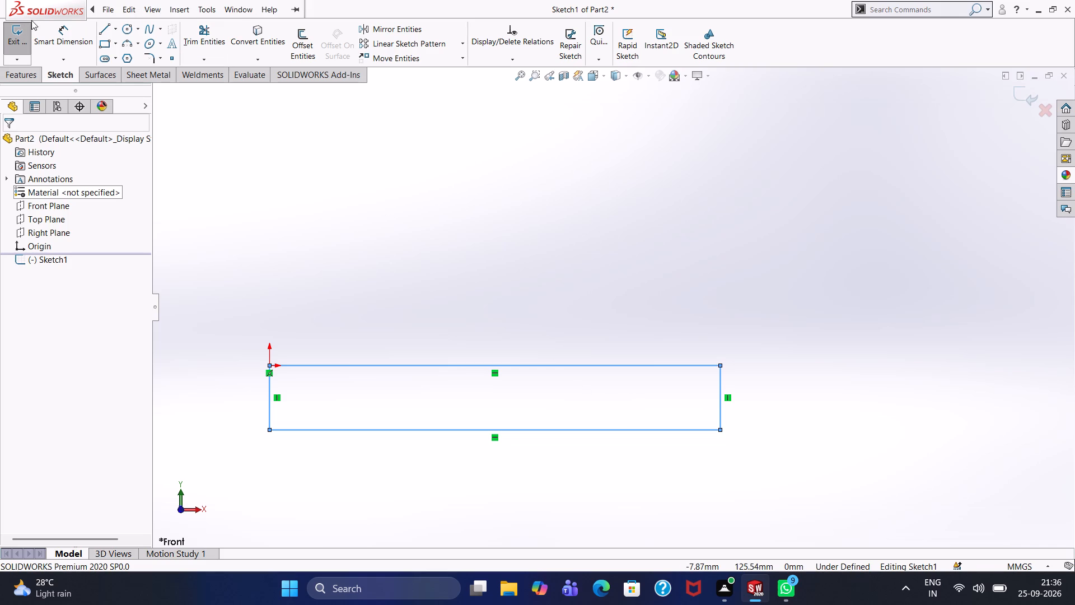
left_click(58, 34)
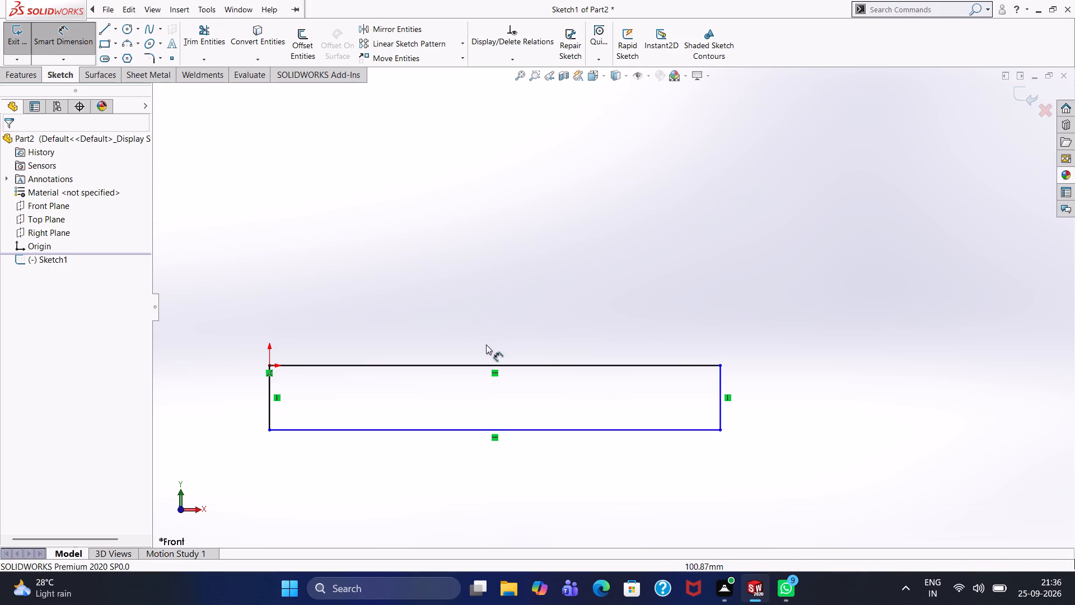
left_click(721, 406)
left_click(771, 396)
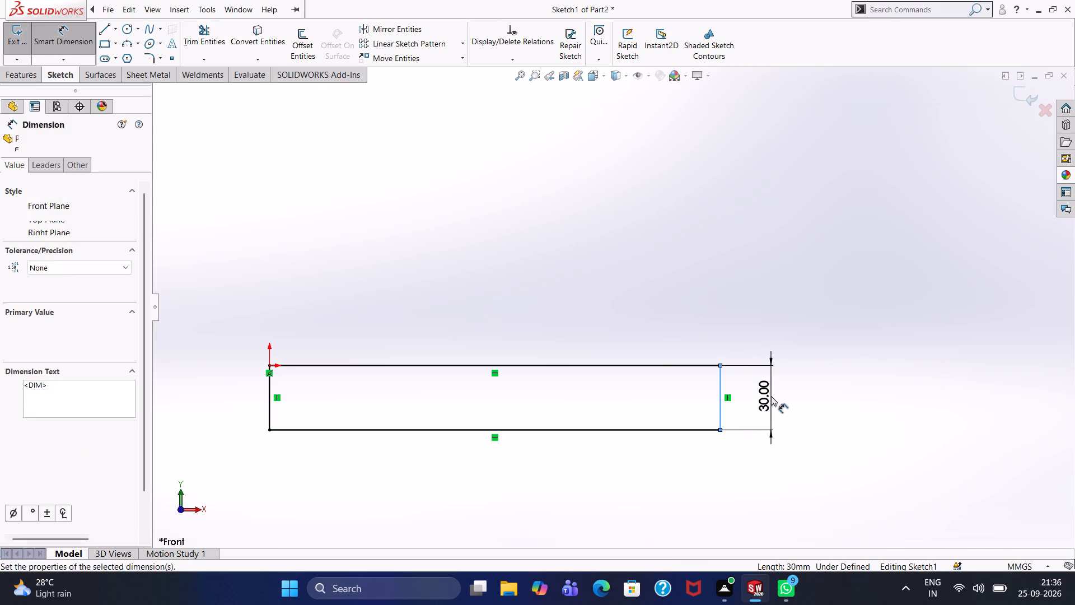
left_click(722, 383)
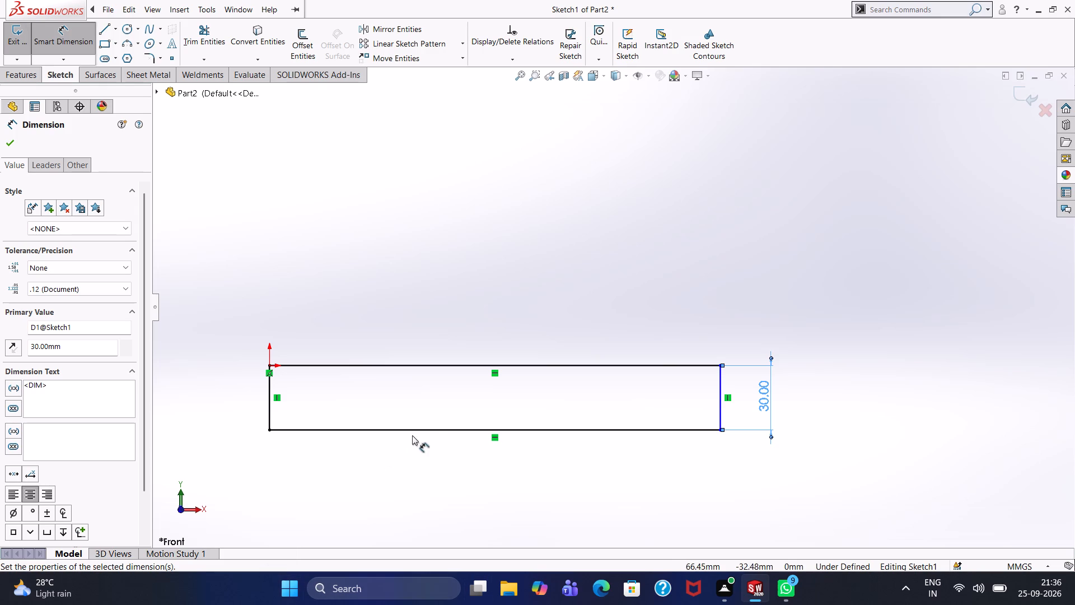
left_click(442, 428)
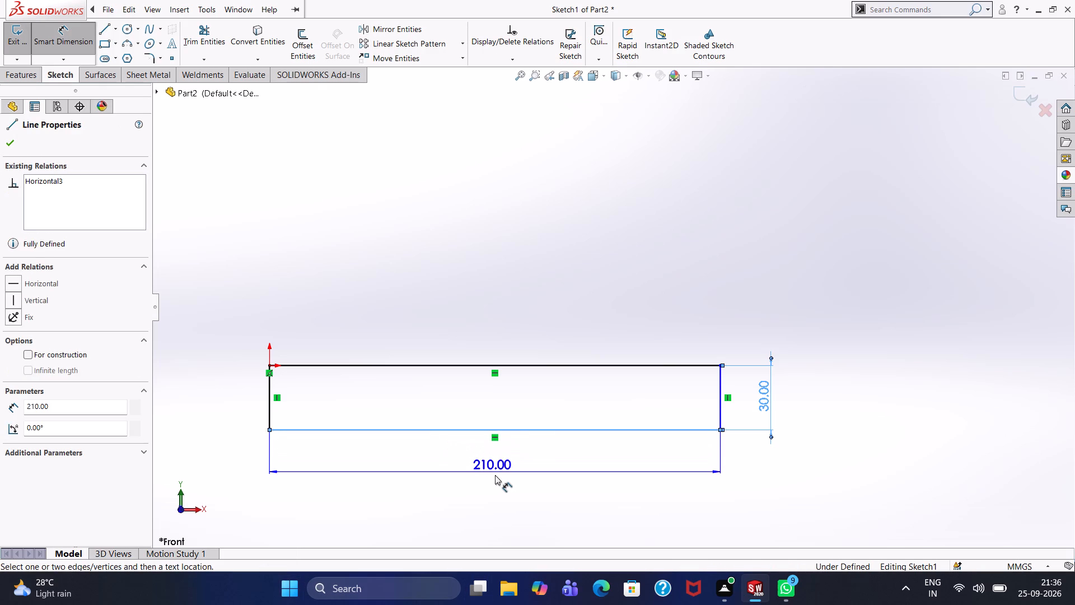
left_click(496, 476)
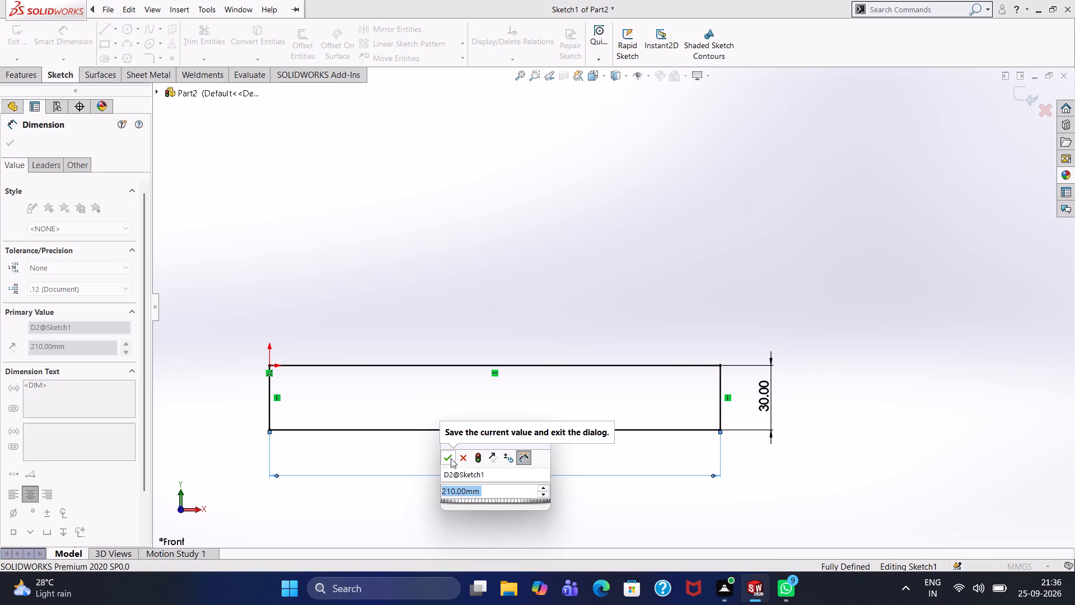
left_click(451, 458)
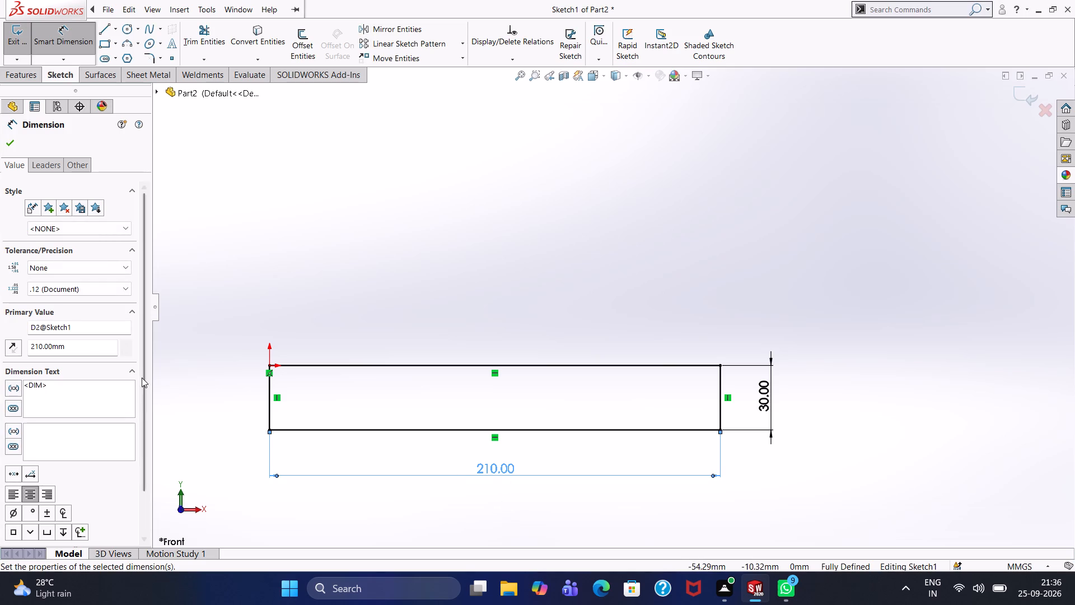
left_click(10, 137)
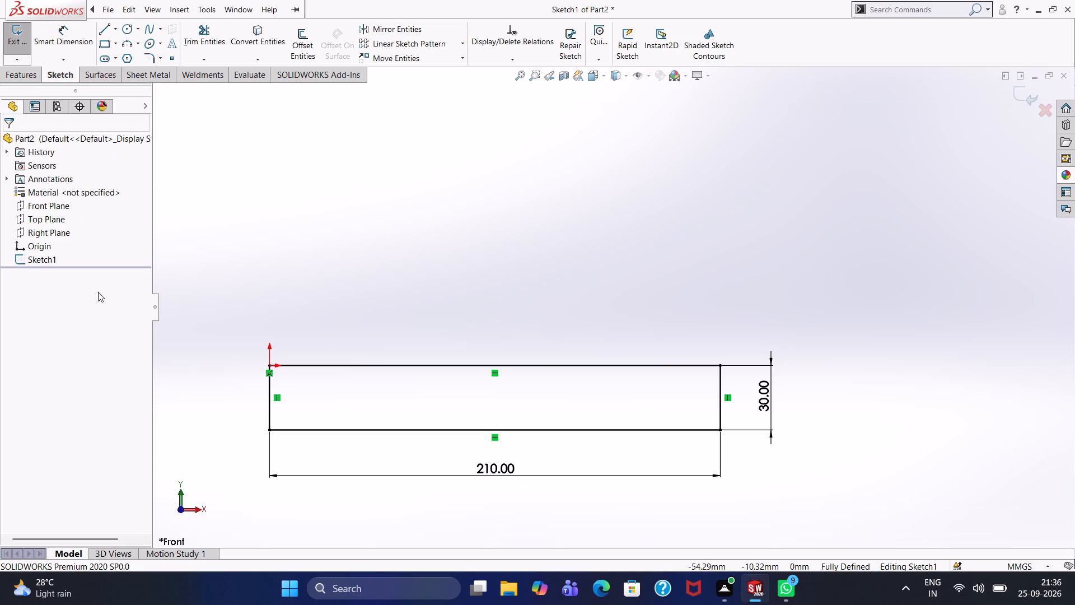
Draw a 273 mm vertical centerline upward from the midpoint of the rectangle's top edge.
left_click(118, 31)
left_click(126, 57)
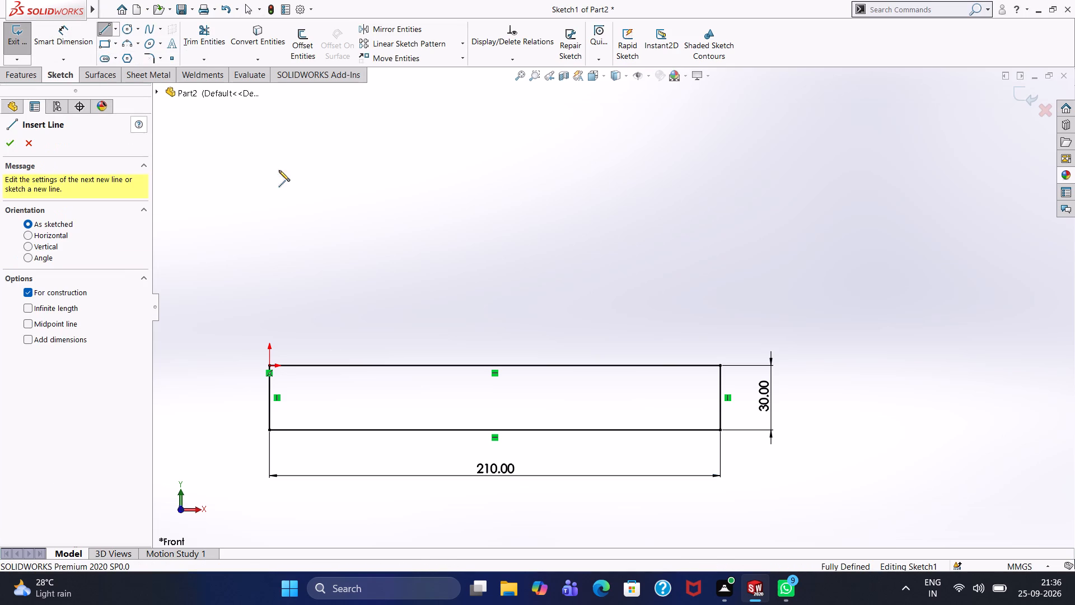
left_click(492, 366)
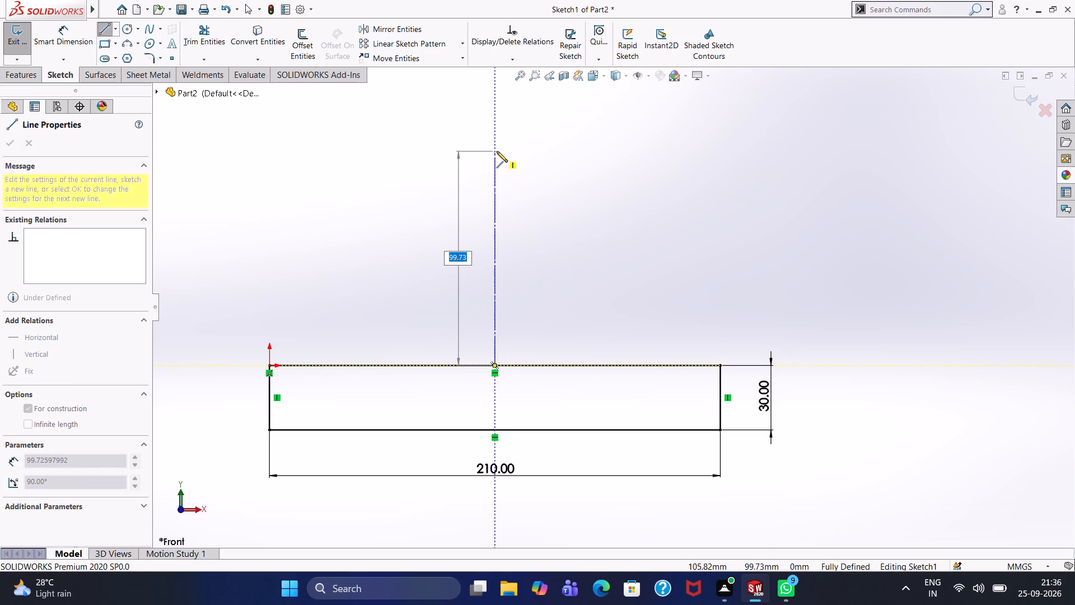
type("273")
key("Return")
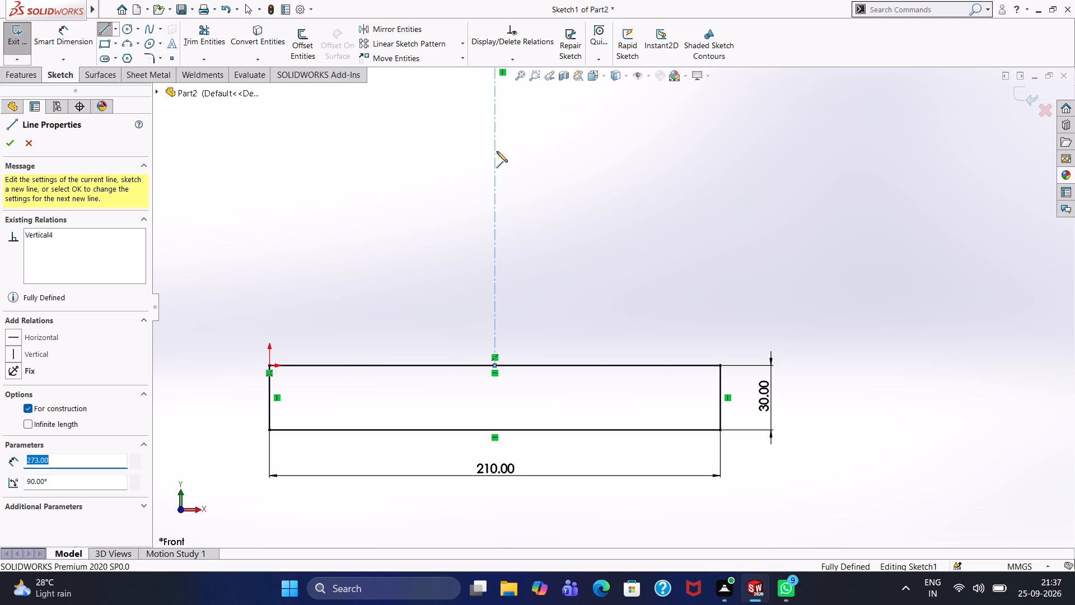
right_click(441, 159)
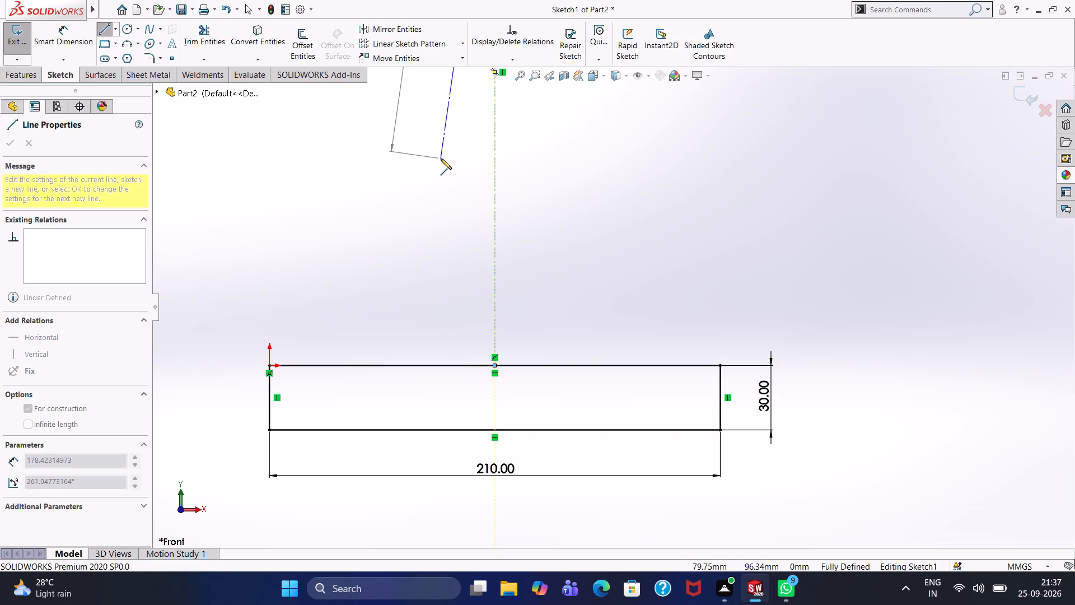
left_click(452, 165)
Draw a line from the top edge's midpoint 30 mm left along the edge, continuing 32 mm vertically upward.
scroll(454, 166, "down", 3)
scroll(454, 166, "up", 8)
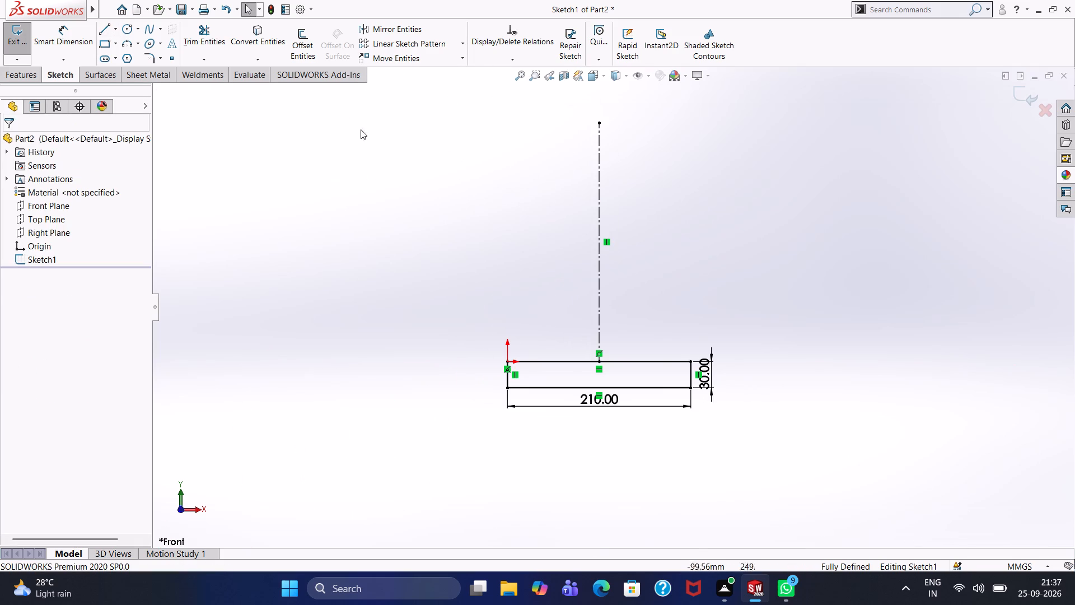
left_click(108, 32)
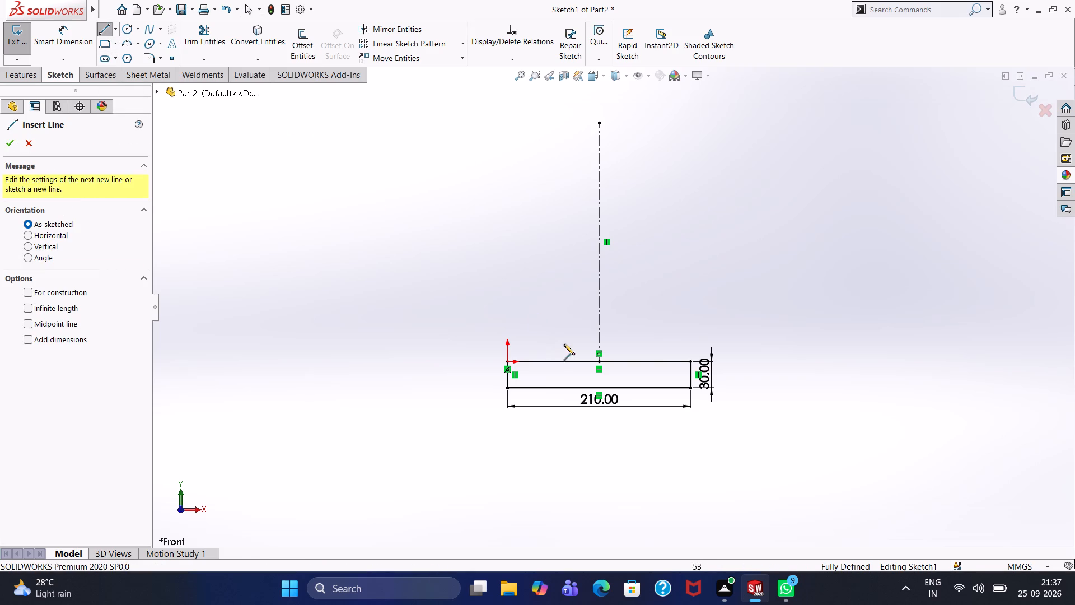
left_click(598, 362)
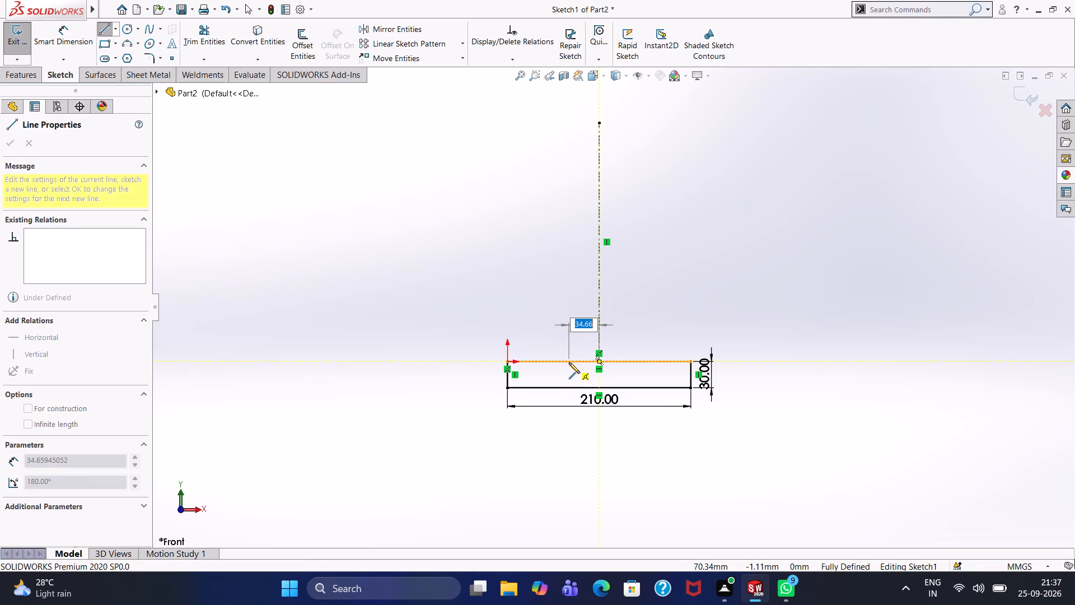
type("30")
key("Return")
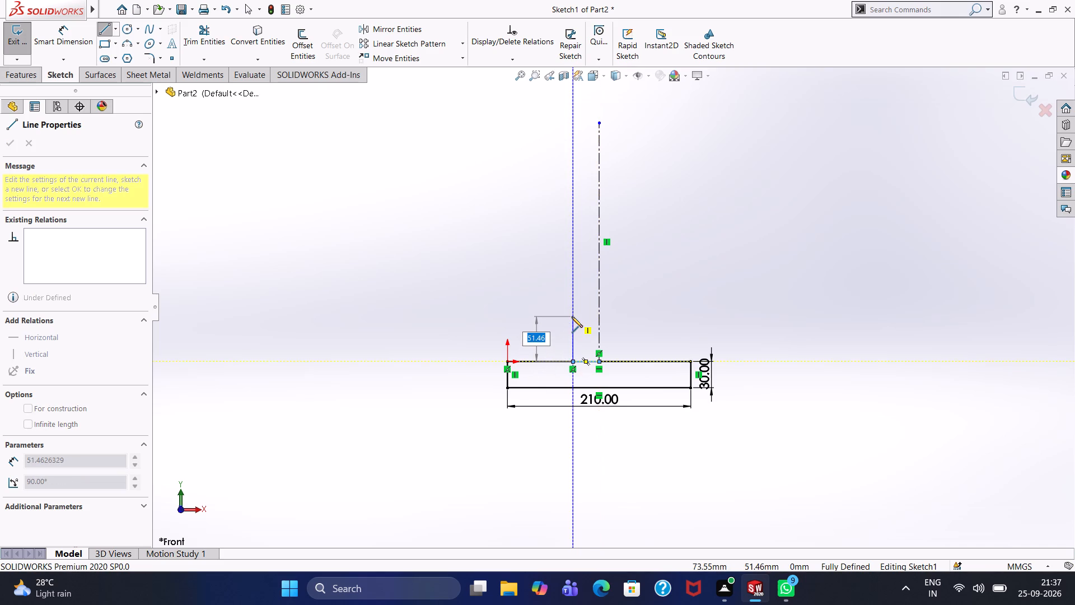
type("32")
key("Return")
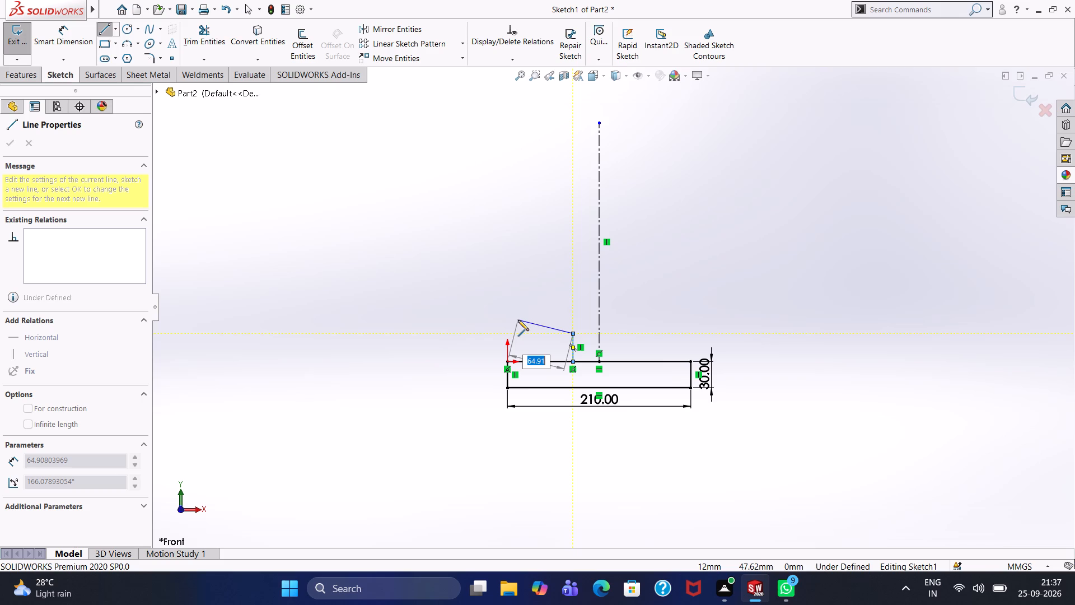
key("Escape")
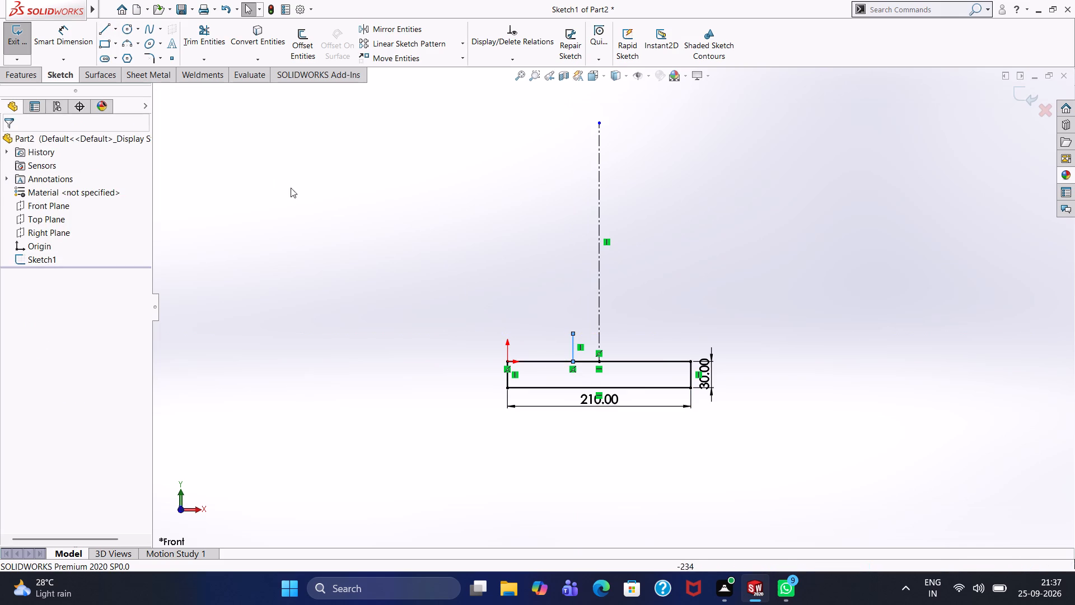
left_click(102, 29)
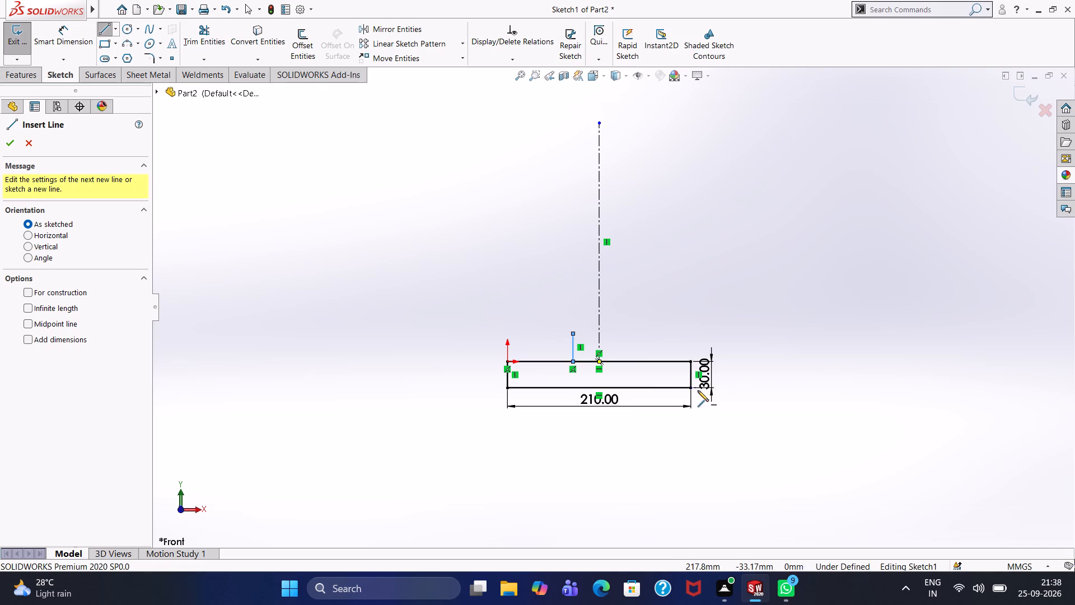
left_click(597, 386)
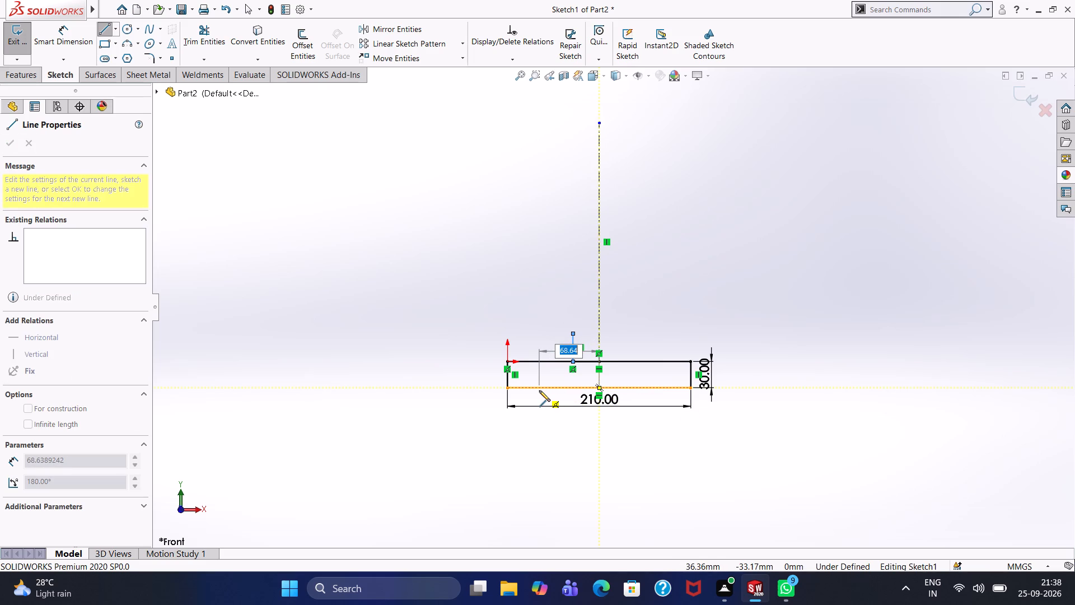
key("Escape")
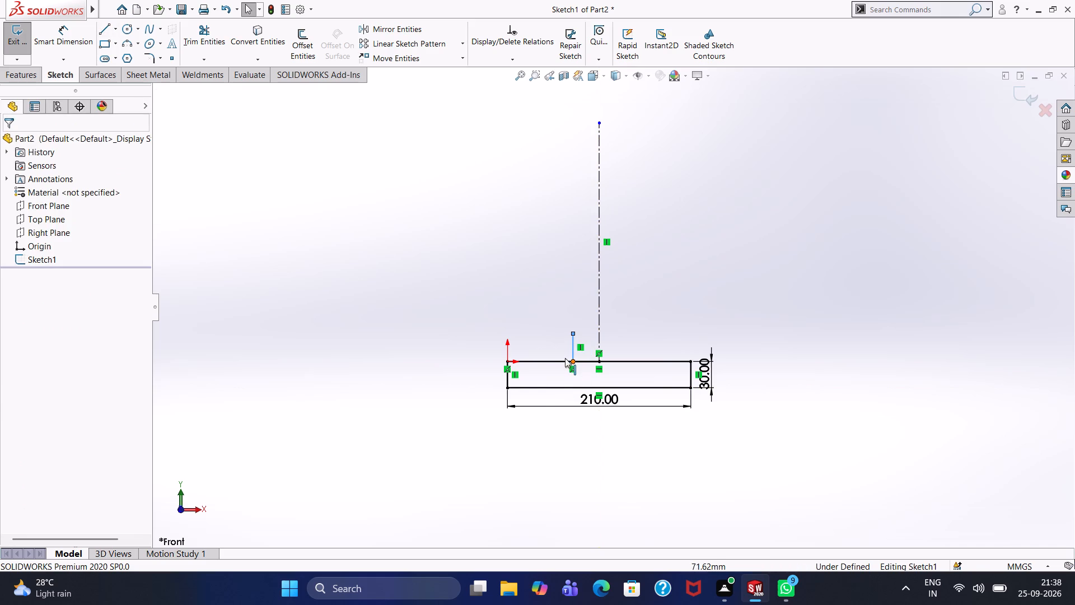
Draw a line from the 32 mm vertical's foot 57.5 mm left along the base's top edge, continuing 32 mm vertically upward.
left_click(107, 30)
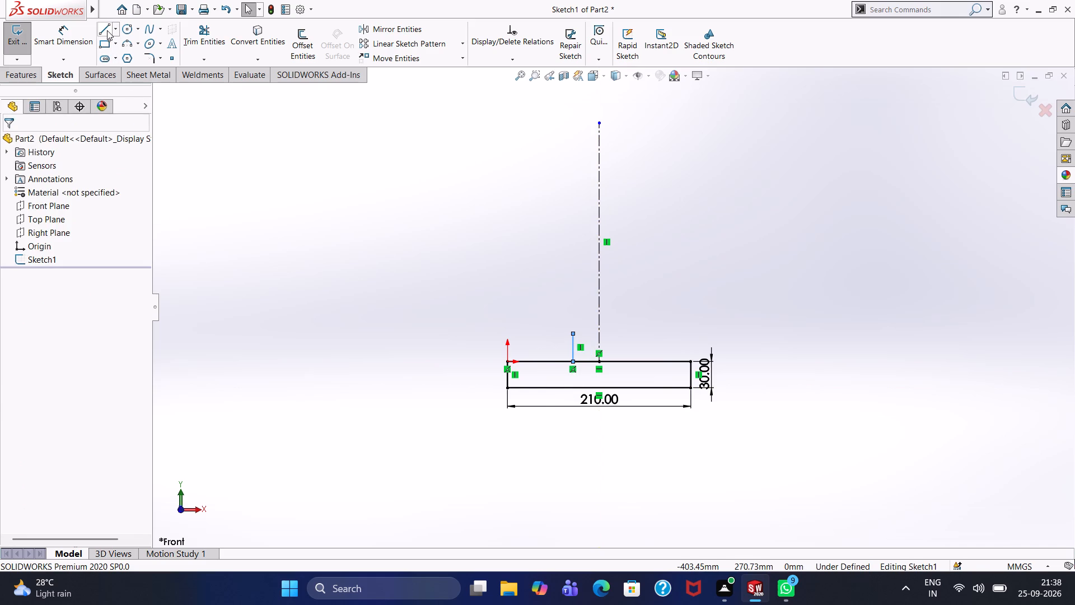
left_click(572, 362)
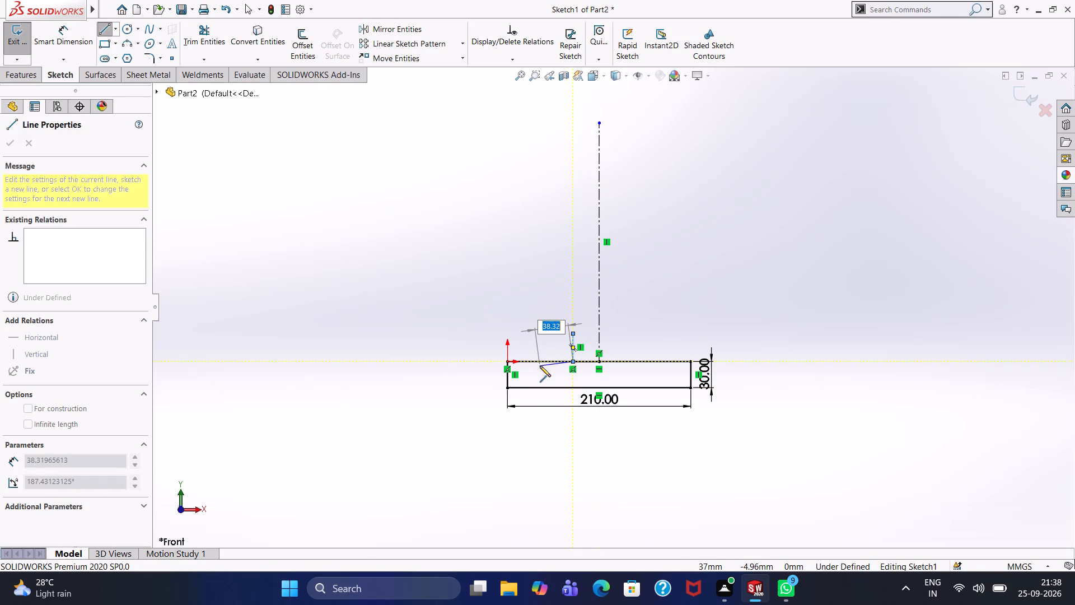
type("57.5")
key("Return")
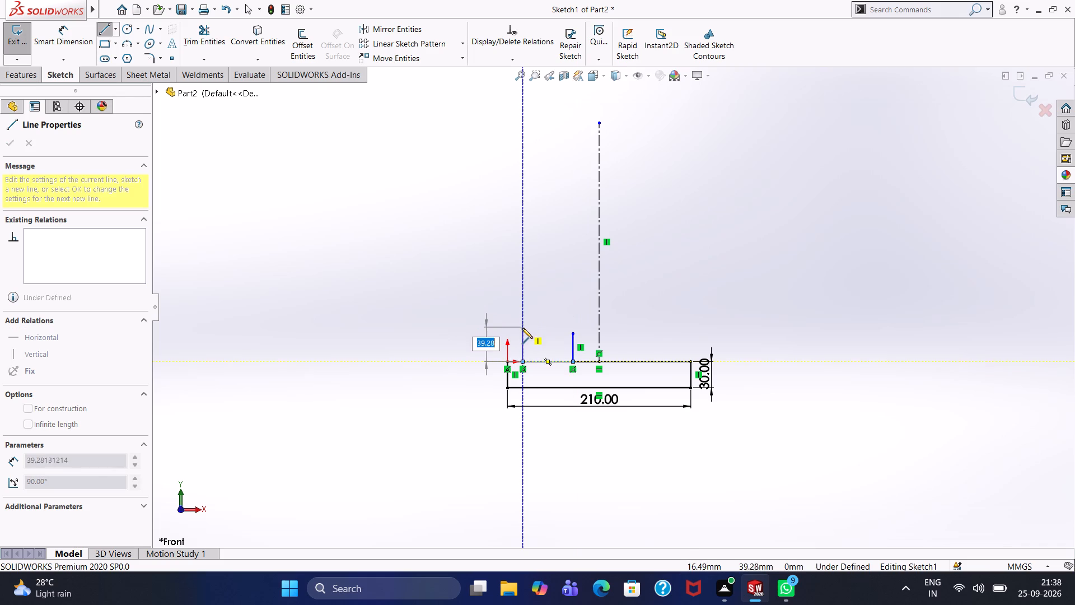
left_click(521, 332)
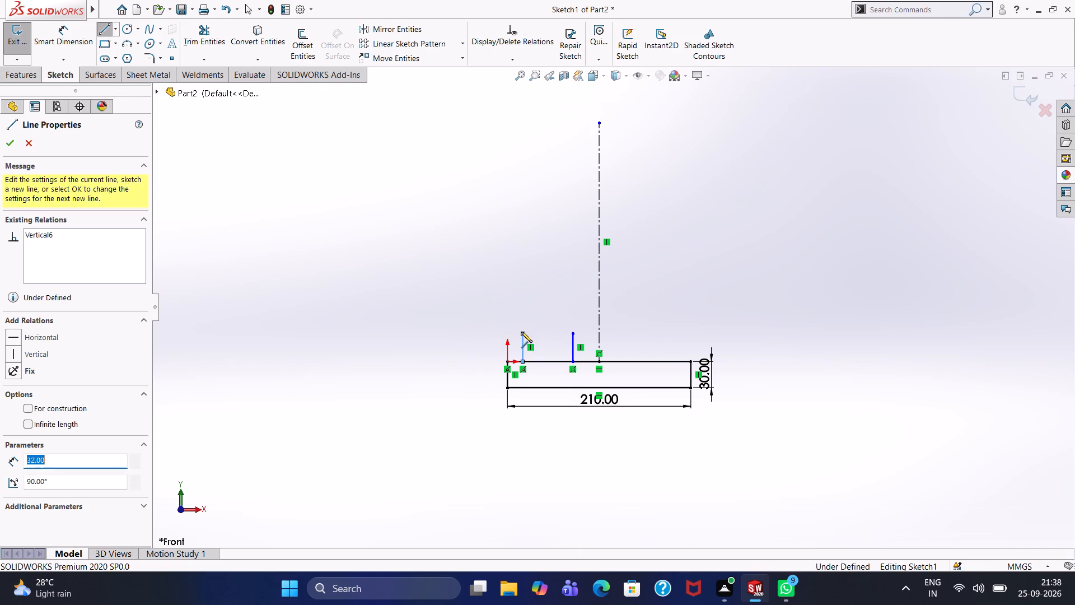
key("Escape")
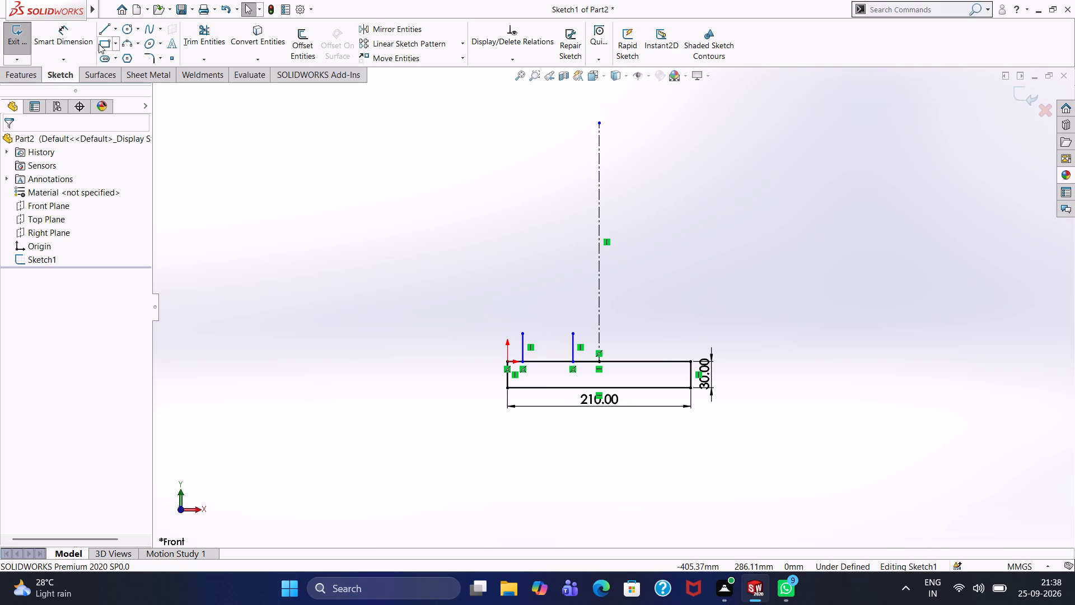
Draw a 57.5 mm horizontal line joining the upper ends of the two 32 mm vertical lines.
left_click(107, 30)
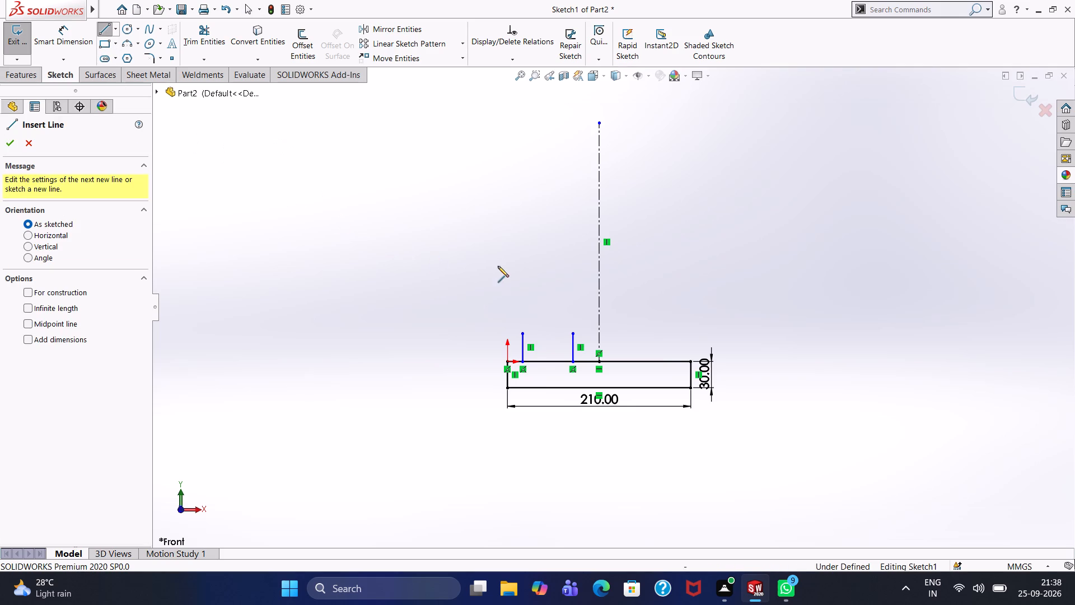
left_click(575, 333)
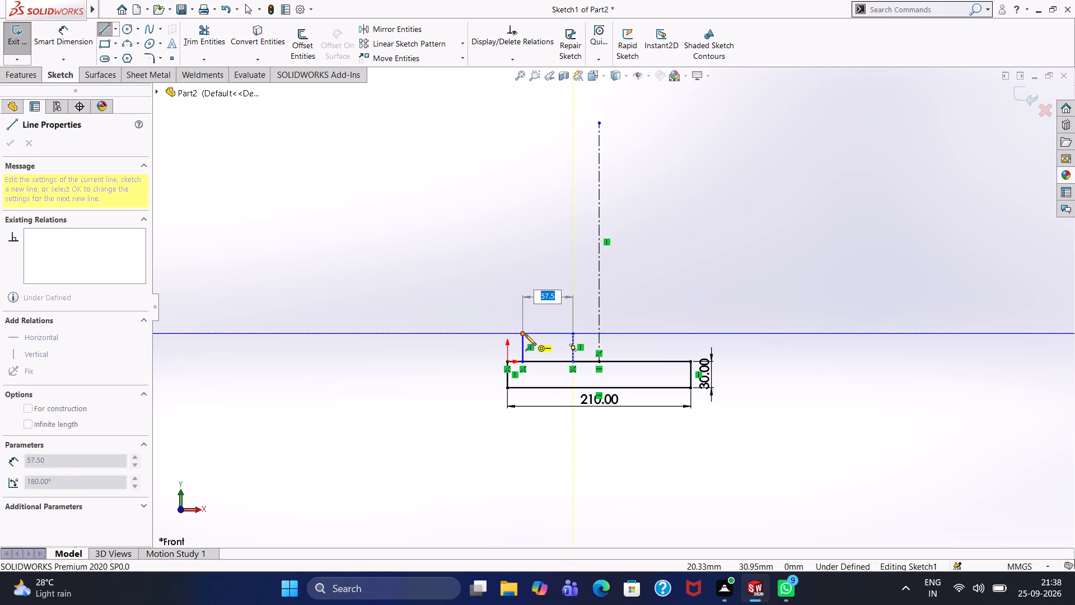
double_click(525, 334)
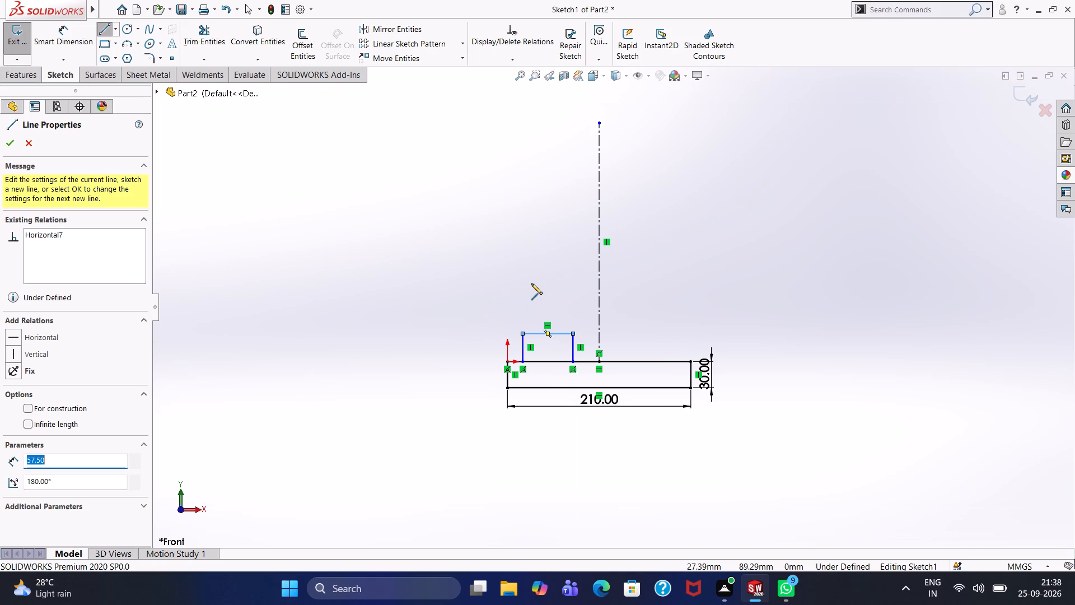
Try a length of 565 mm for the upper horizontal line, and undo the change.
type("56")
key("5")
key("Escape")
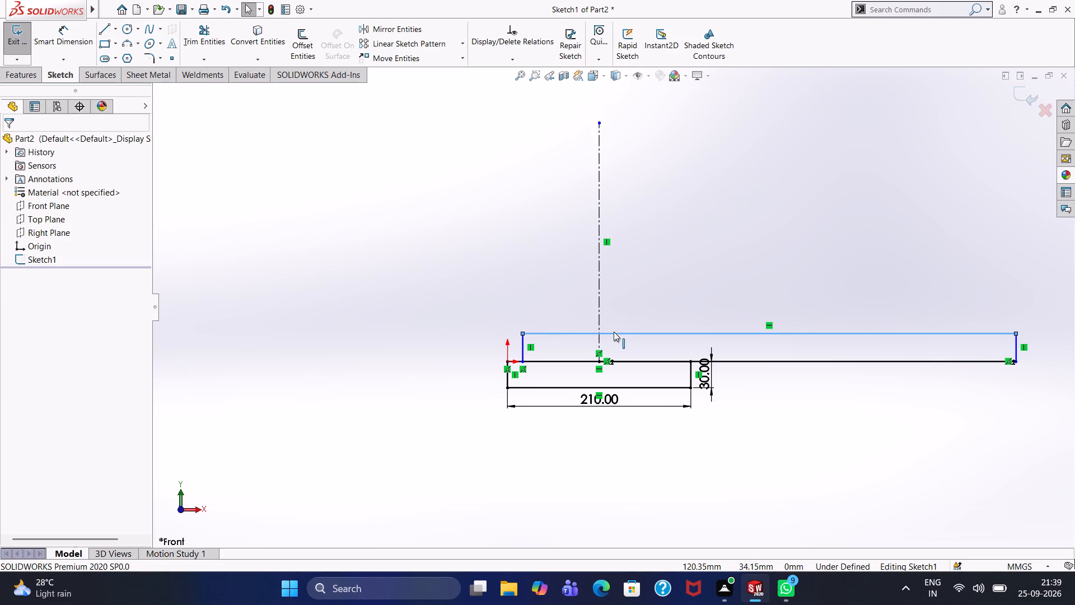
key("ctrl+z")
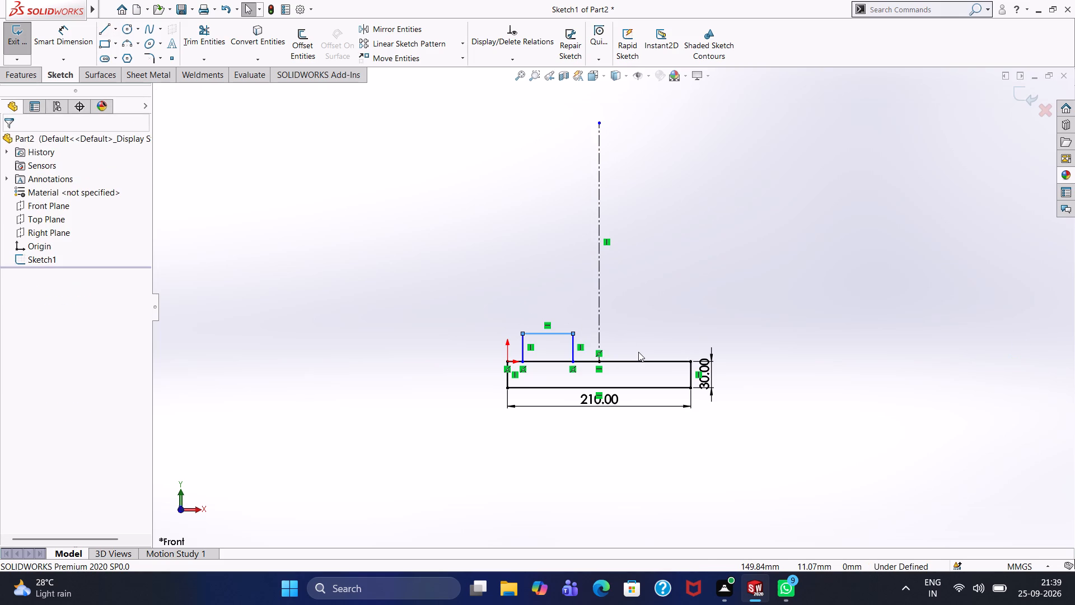
Delete the 32 mm vertical line nearest the origin.
left_click(526, 347)
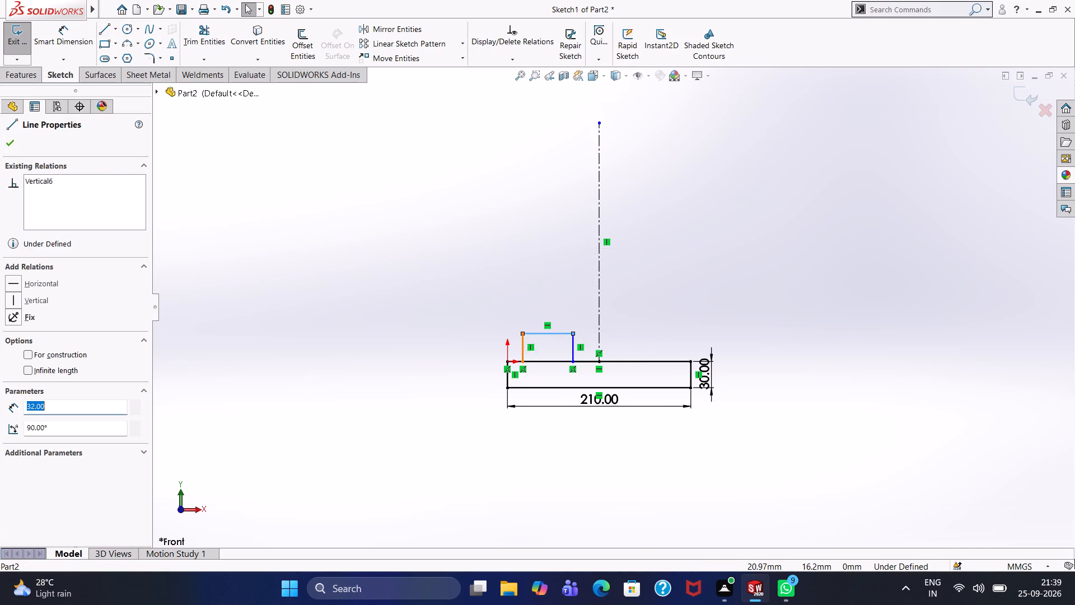
key("Delete")
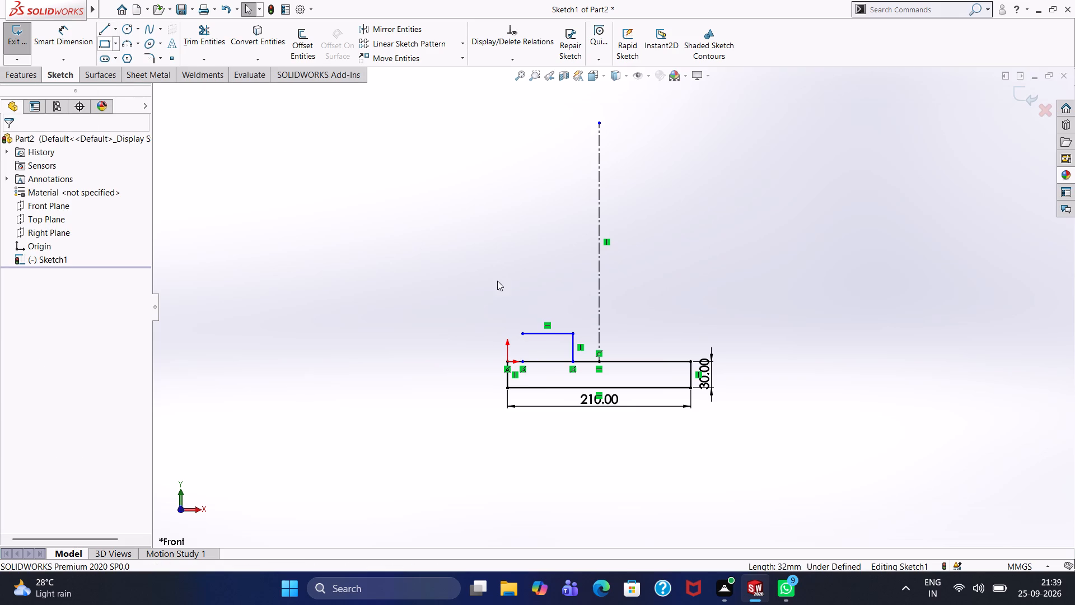
Delete the full-width top edge of the 210 mm base rectangle.
left_click(546, 361)
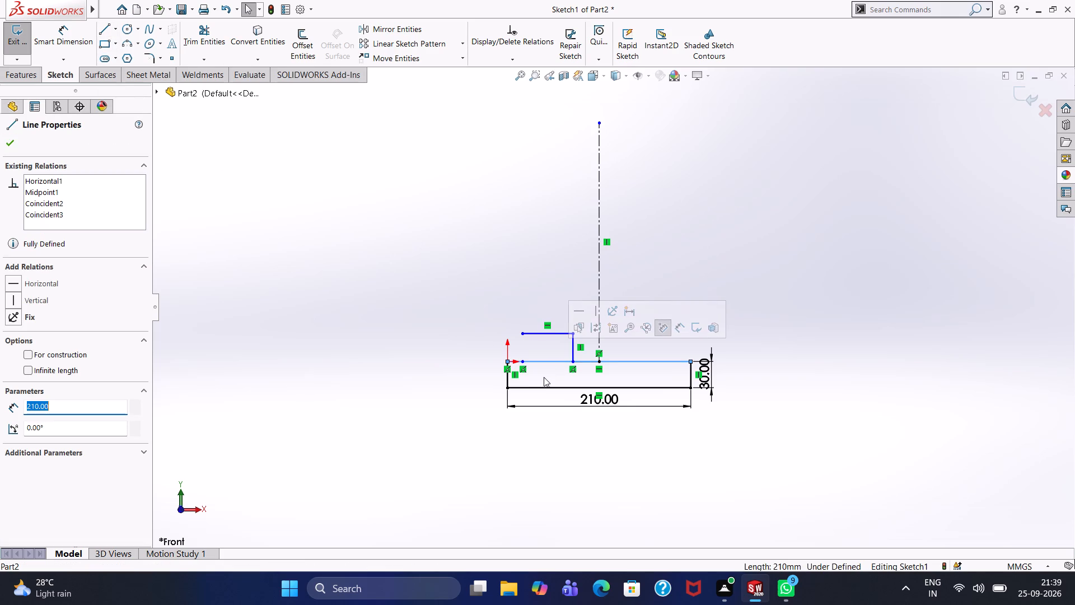
key("Escape")
scroll(527, 374, "down", 7)
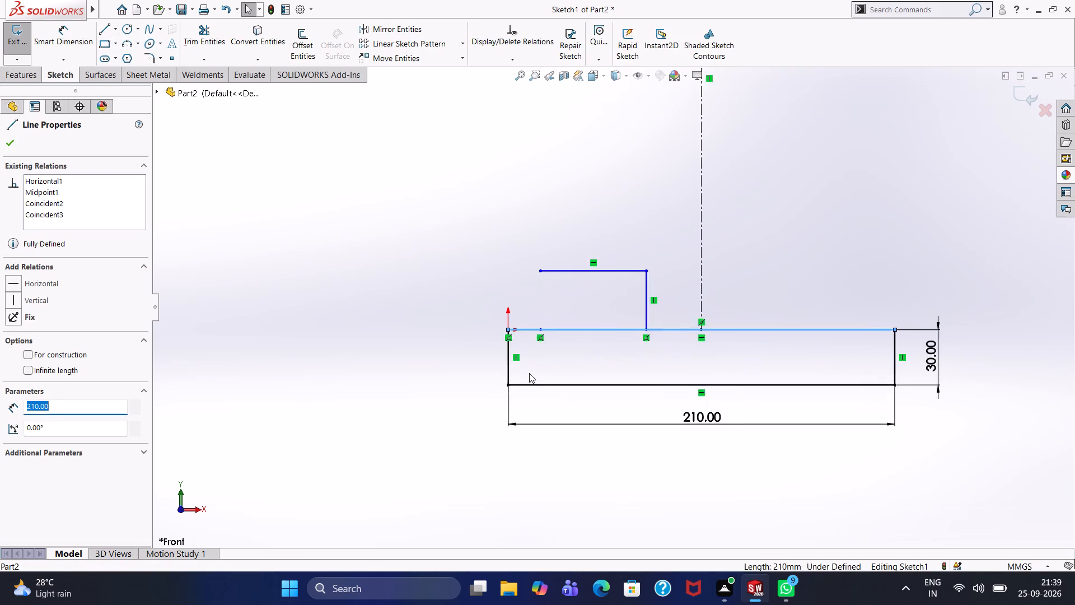
scroll(543, 359, "down", 6)
scroll(592, 286, "down", 11)
key("Escape")
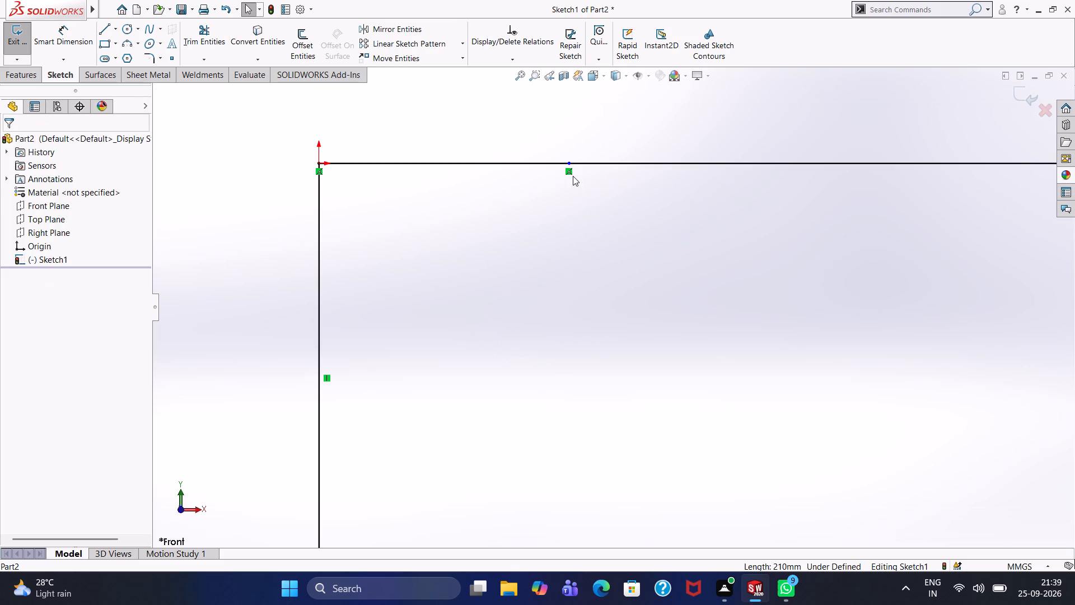
left_click(568, 164)
key("Escape")
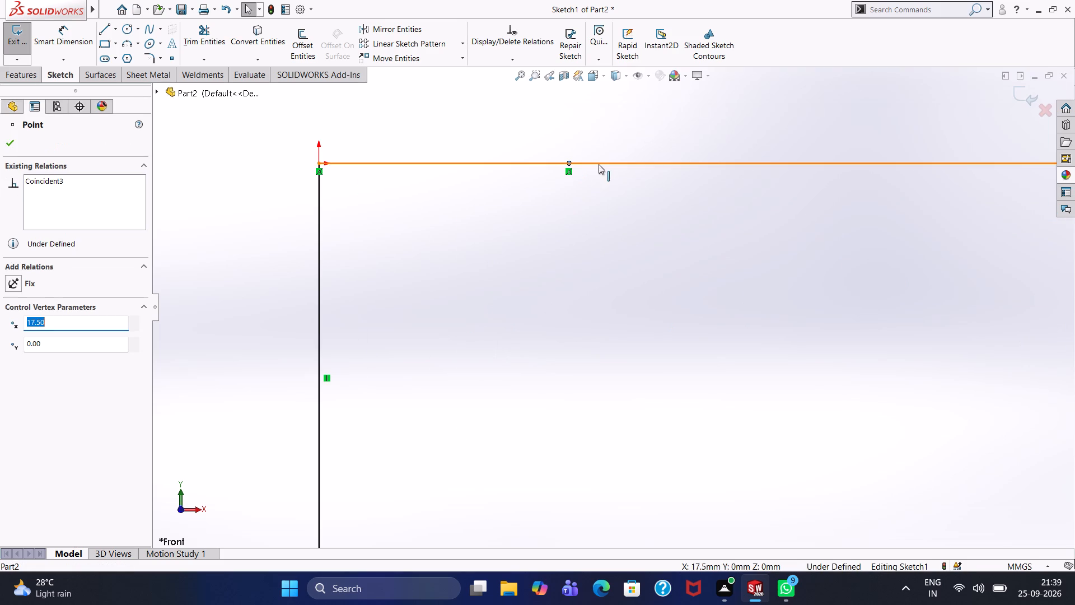
left_click(613, 164)
key("Delete")
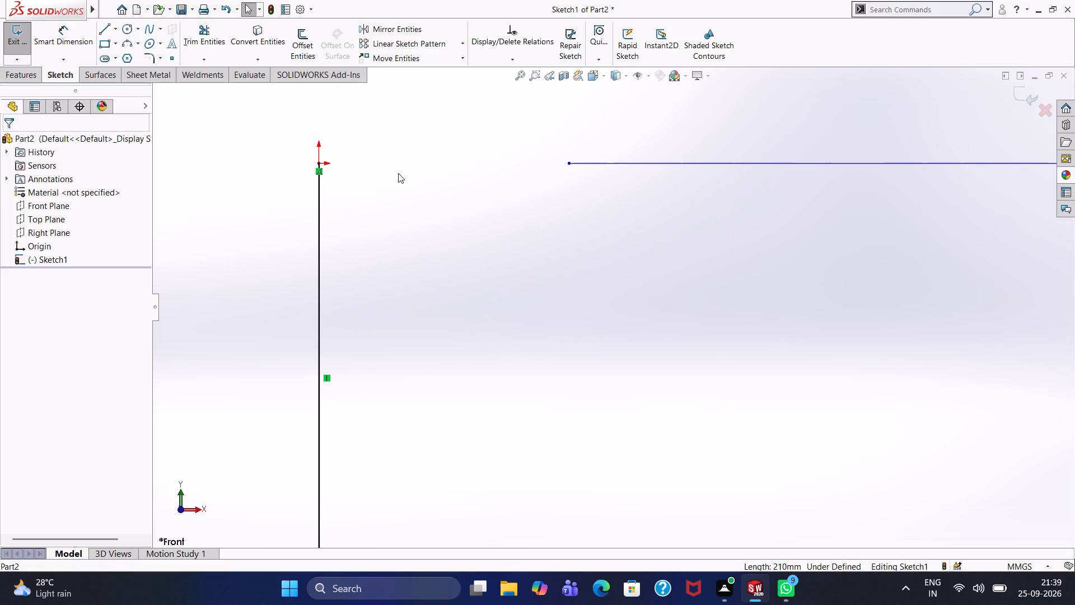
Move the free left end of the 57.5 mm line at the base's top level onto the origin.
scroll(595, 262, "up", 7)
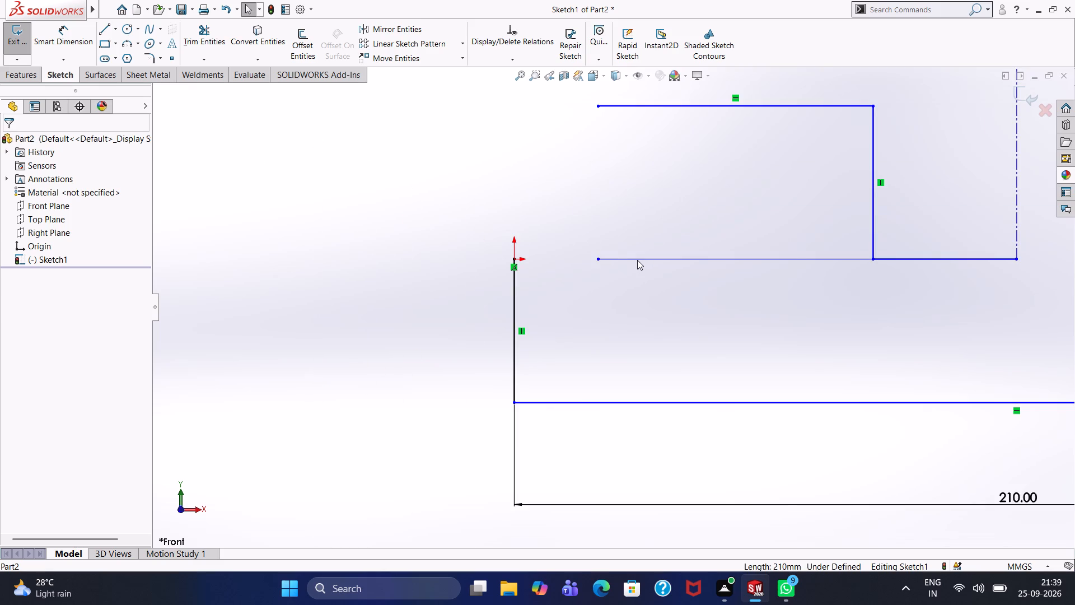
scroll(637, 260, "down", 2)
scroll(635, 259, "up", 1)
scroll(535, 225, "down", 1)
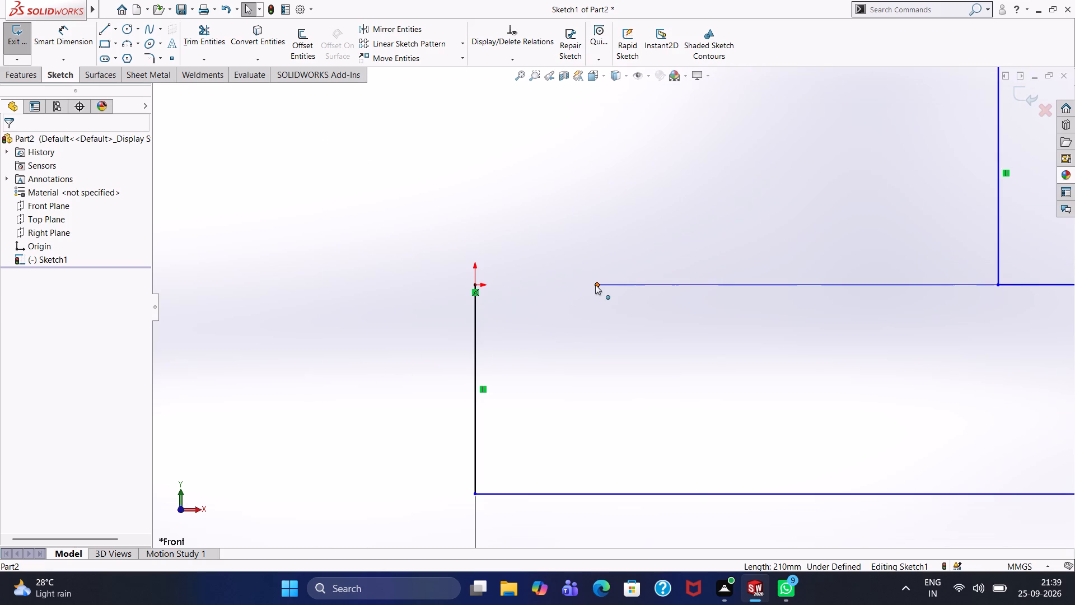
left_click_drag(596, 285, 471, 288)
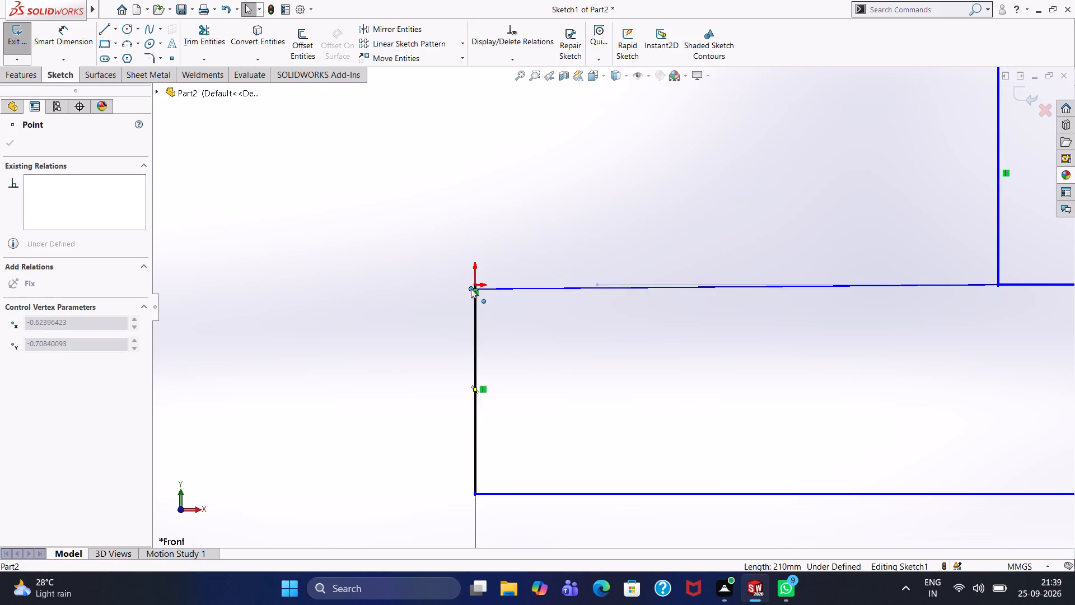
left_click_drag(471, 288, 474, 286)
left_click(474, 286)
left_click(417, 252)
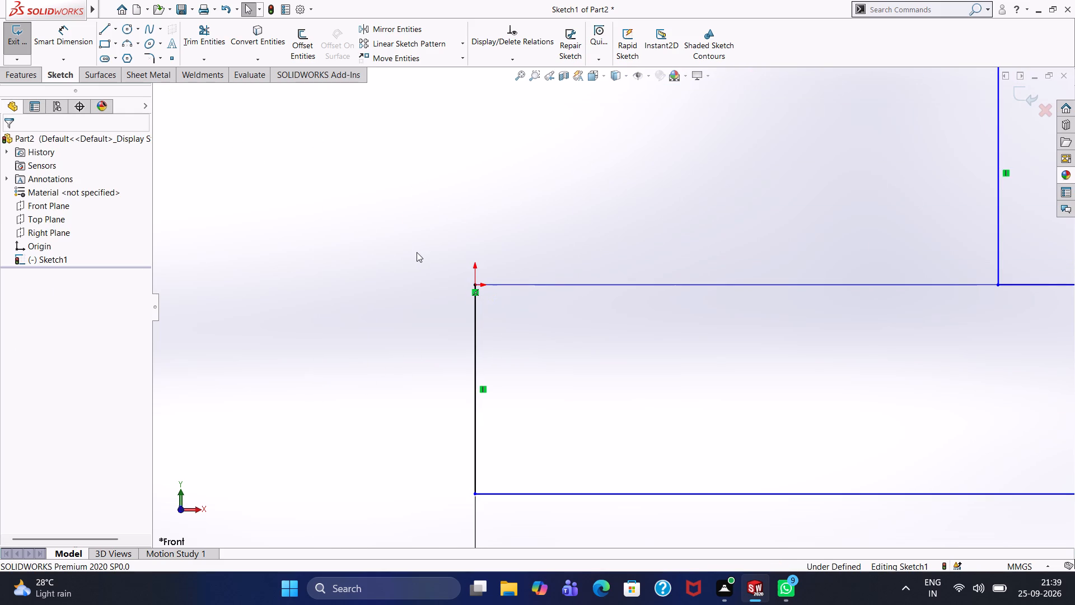
Delete the two leftover horizontal segments between the origin and the centerline's lower end.
scroll(573, 310, "up", 7)
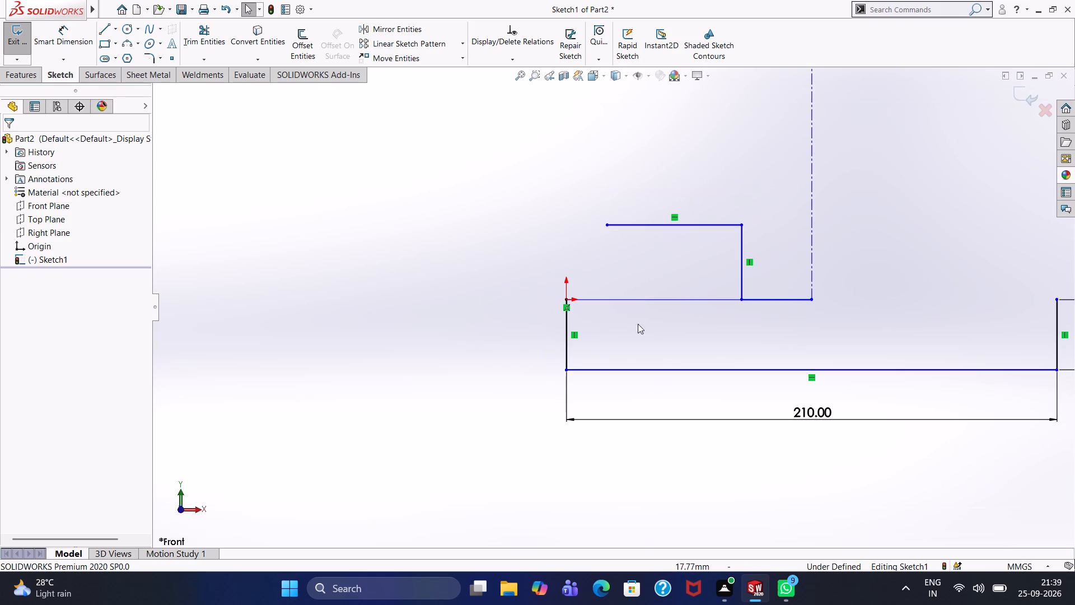
scroll(671, 323, "up", 3)
scroll(612, 271, "down", 2)
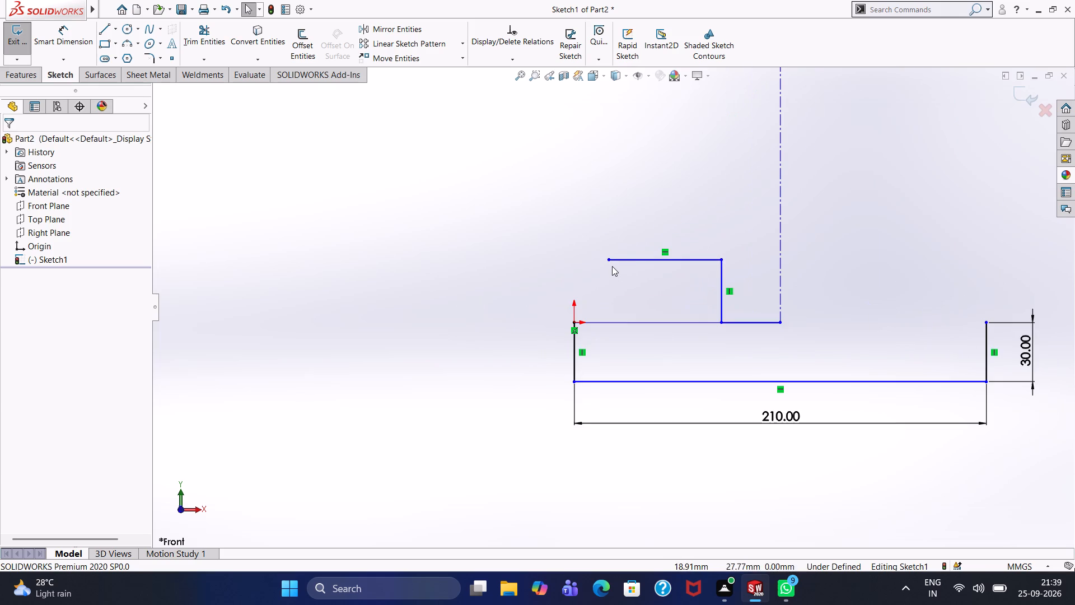
scroll(642, 274, "down", 6)
scroll(667, 393, "down", 4)
scroll(695, 430, "down", 1)
scroll(753, 425, "up", 10)
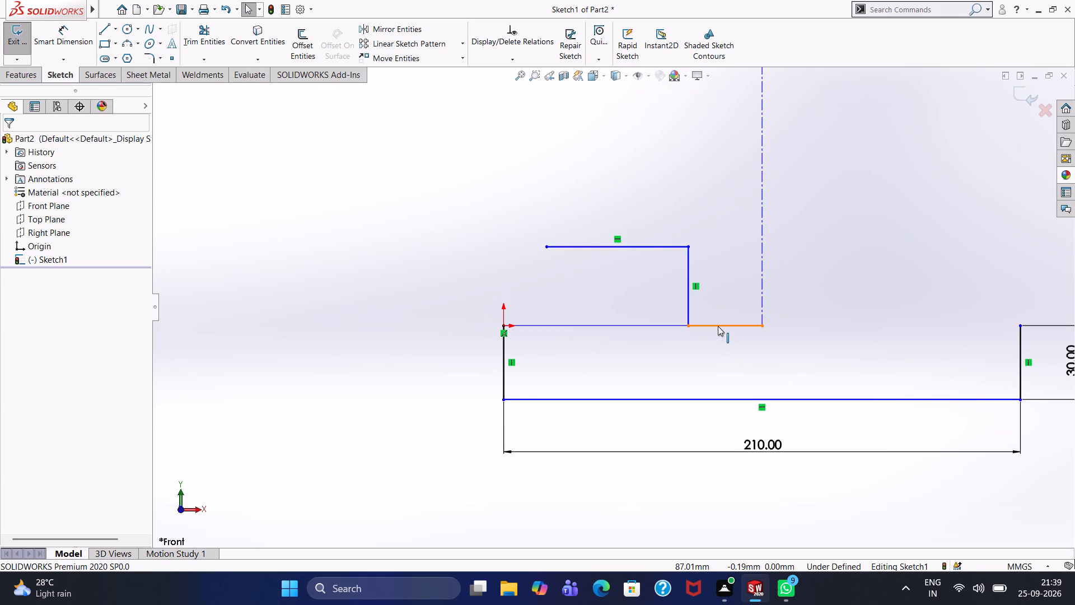
scroll(718, 326, "up", 1)
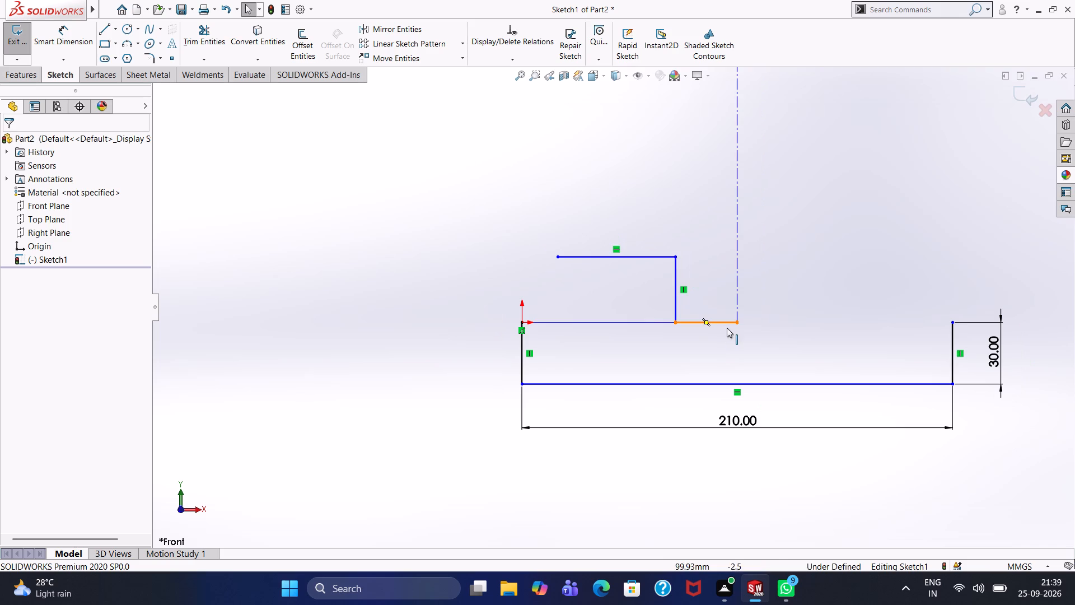
scroll(611, 262, "up", 2)
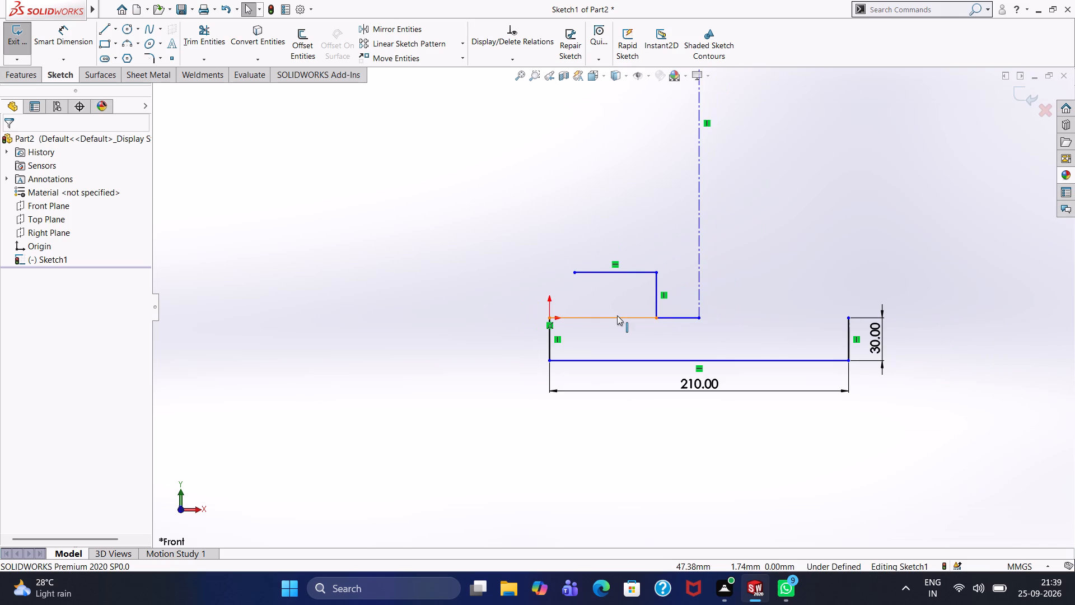
double_click(617, 315)
key("Delete")
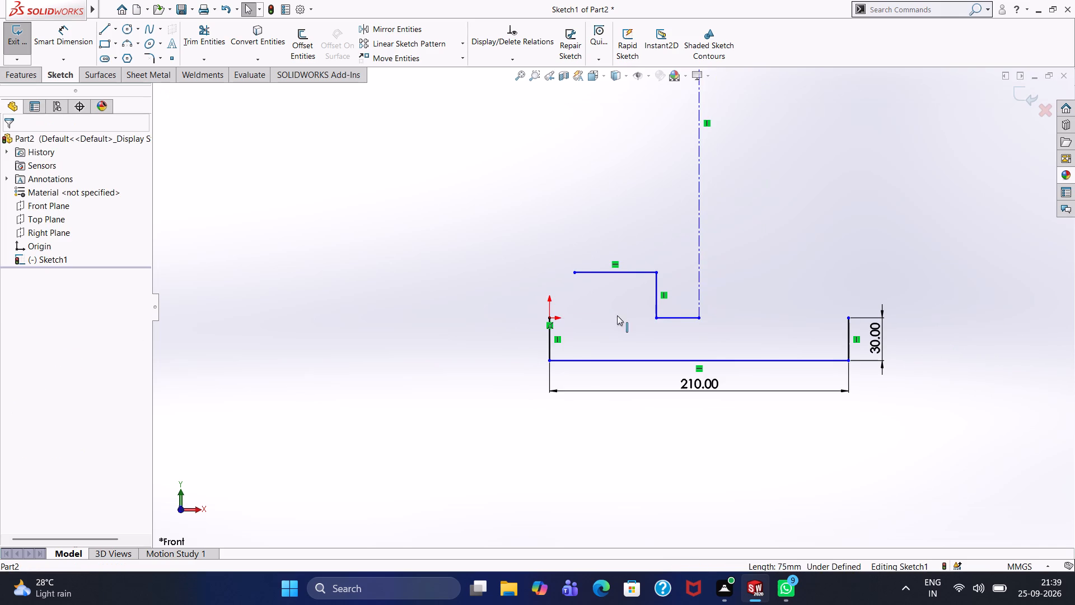
left_click(670, 317)
key("Delete")
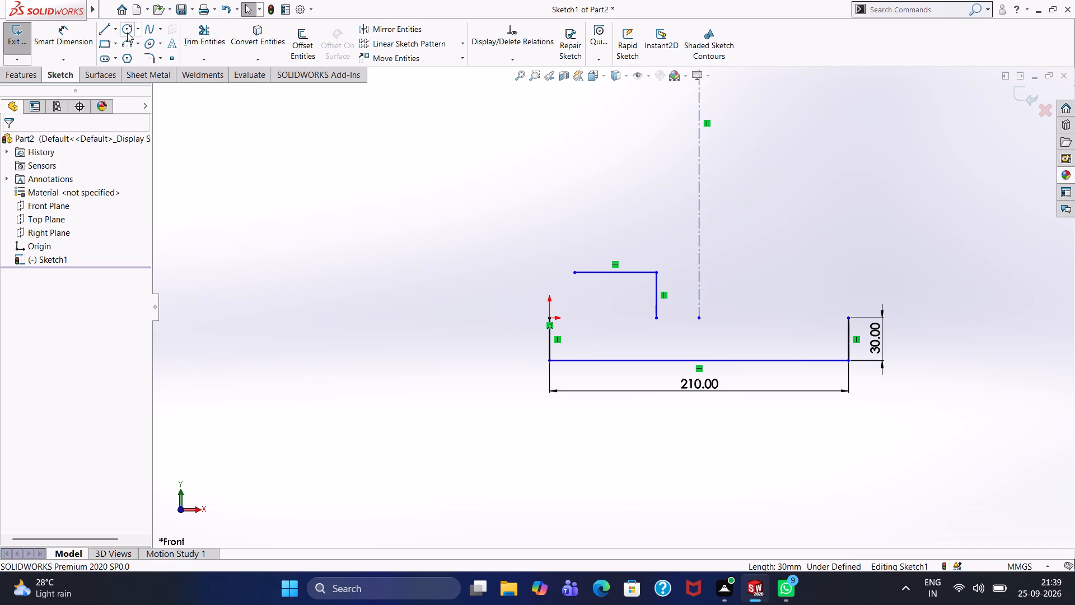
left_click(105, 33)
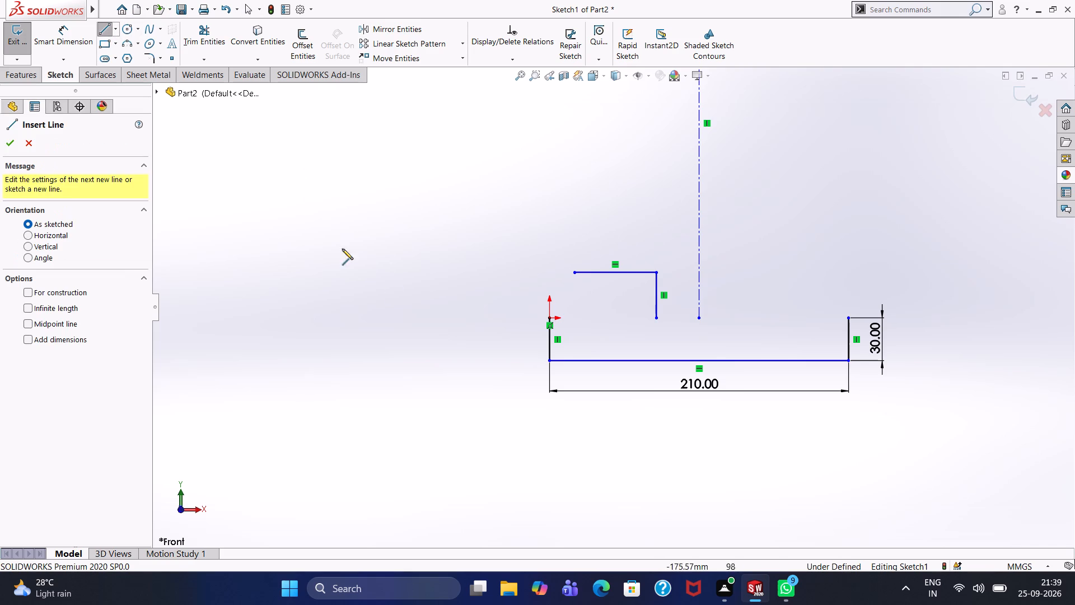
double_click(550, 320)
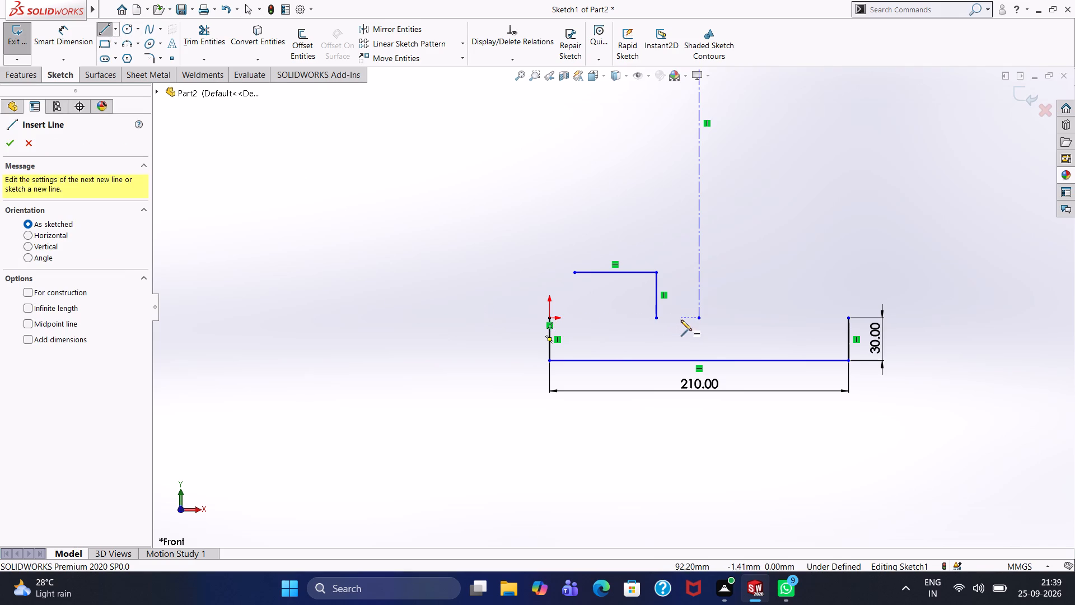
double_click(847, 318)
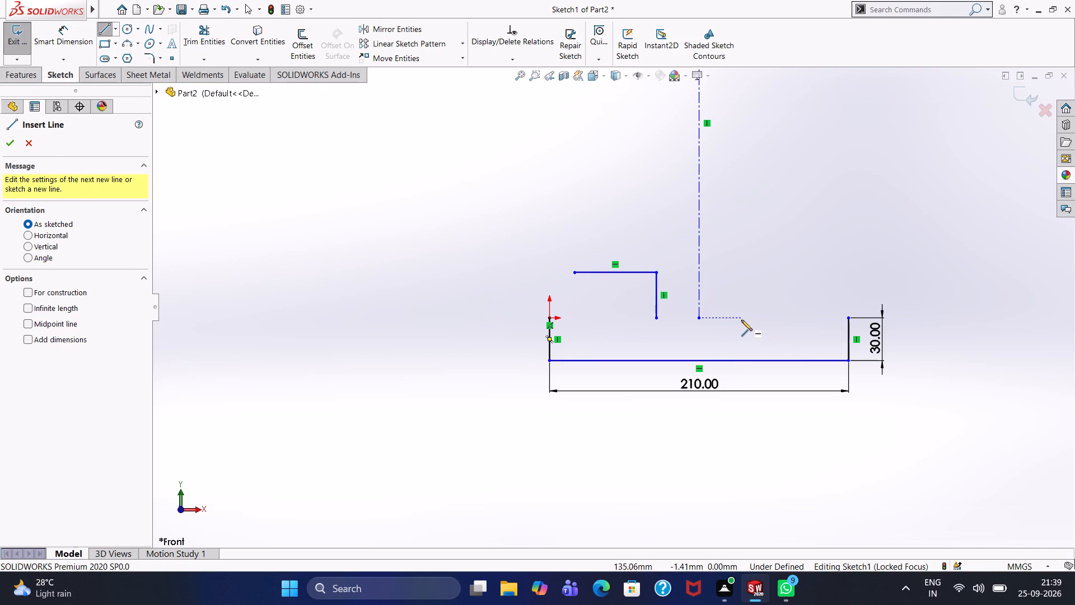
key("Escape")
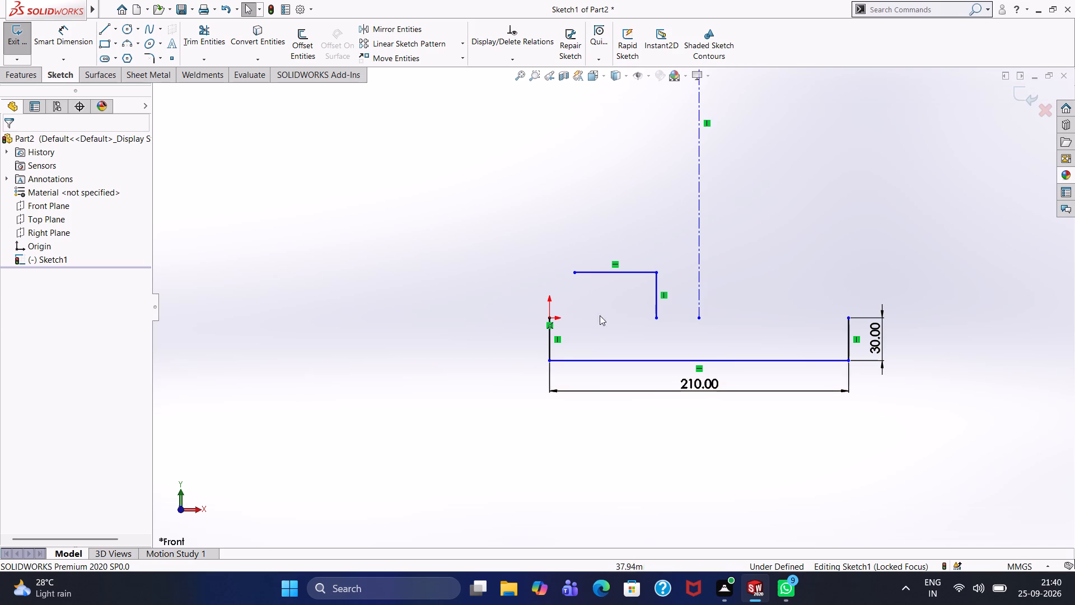
Close the base rectangle with a 210 mm horizontal line from the origin to the top of its right edge.
left_click(107, 27)
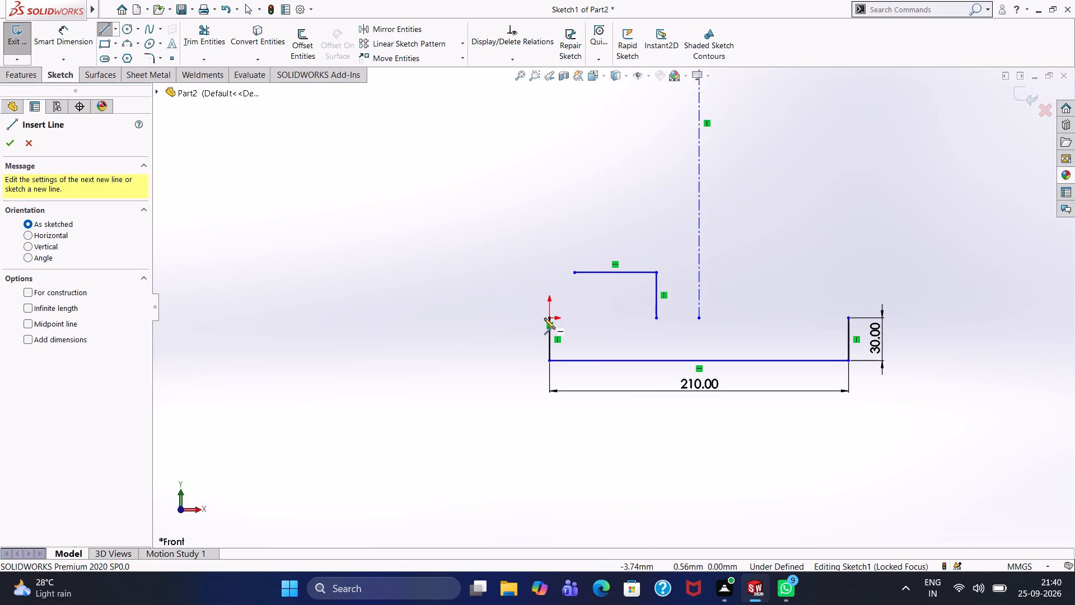
left_click(551, 318)
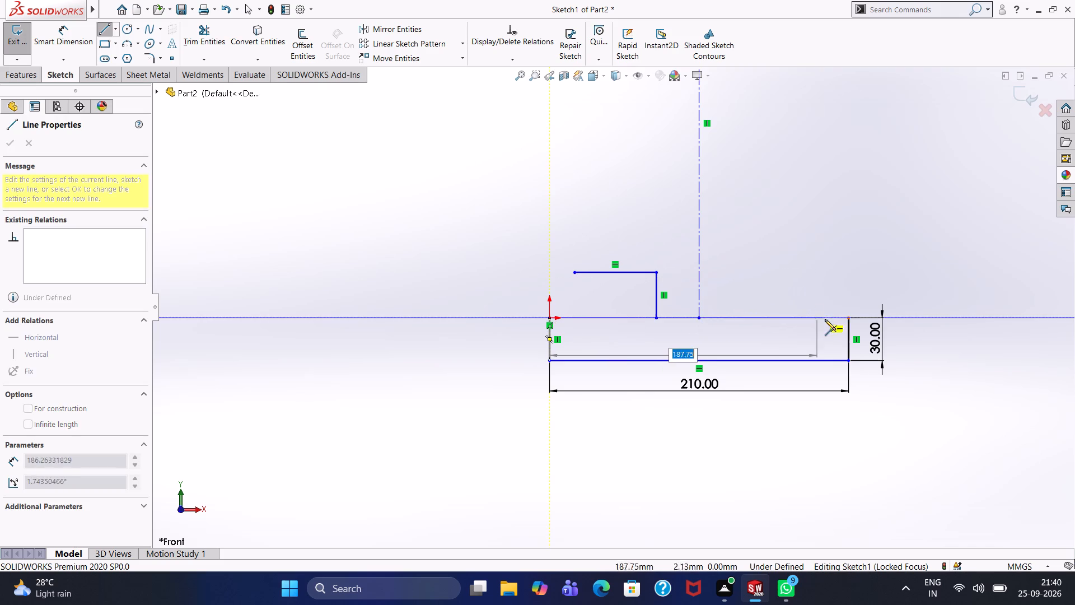
left_click(849, 318)
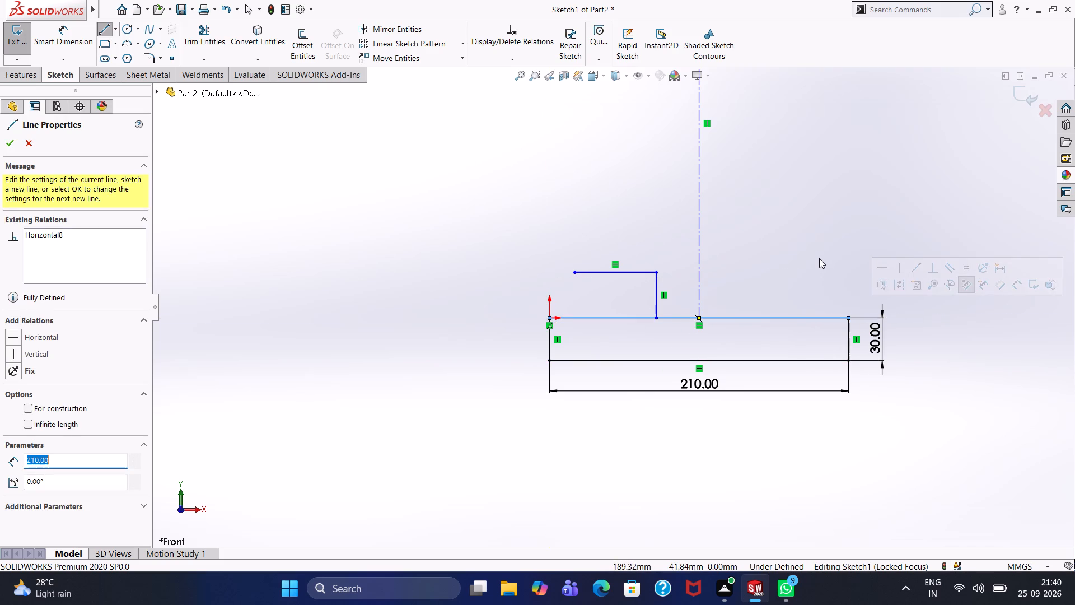
right_click(791, 197)
double_click(807, 207)
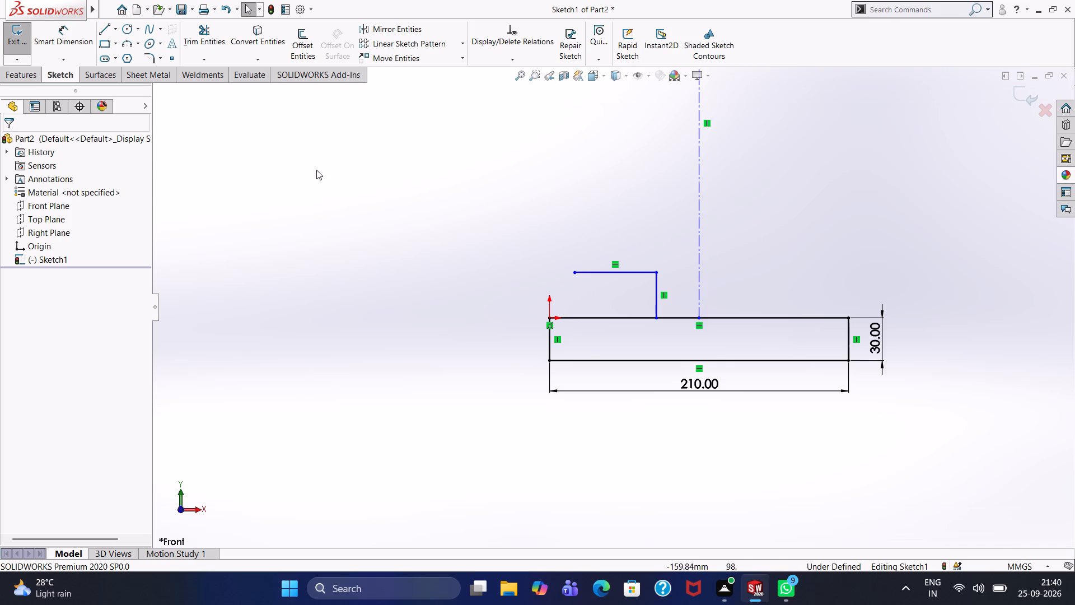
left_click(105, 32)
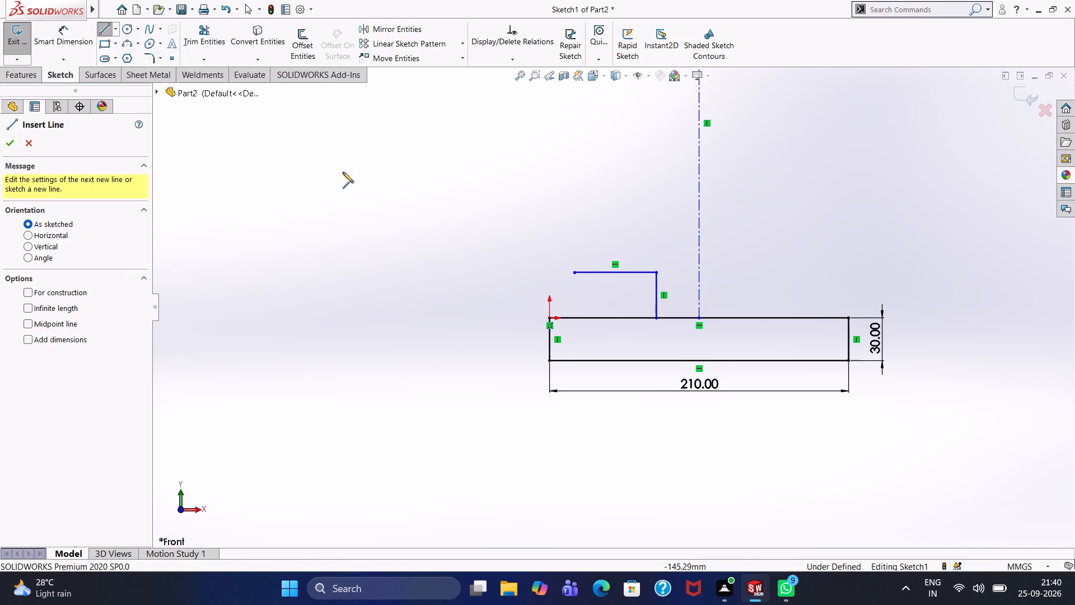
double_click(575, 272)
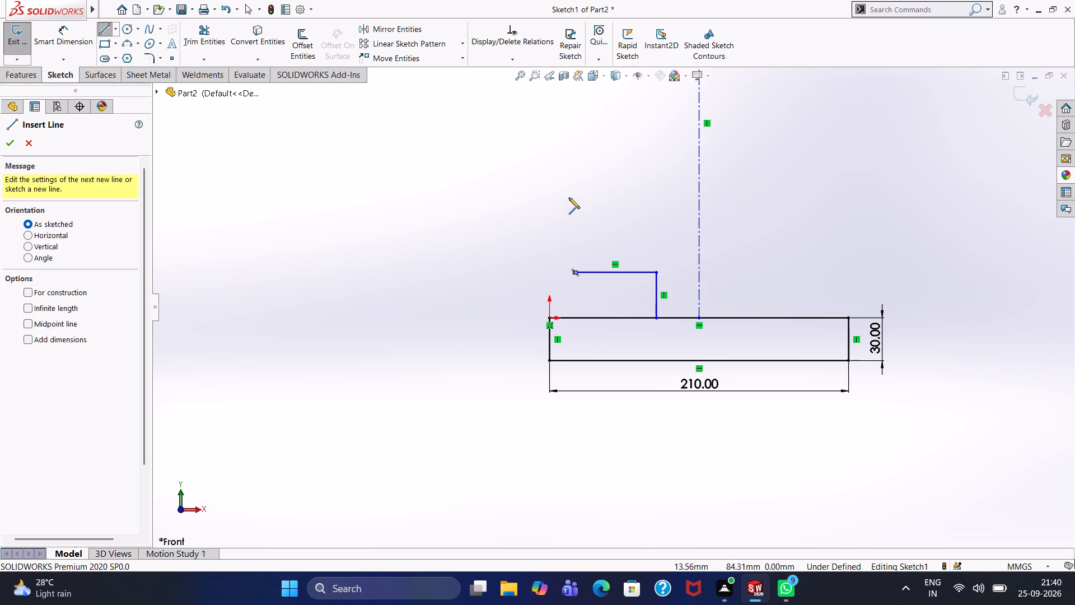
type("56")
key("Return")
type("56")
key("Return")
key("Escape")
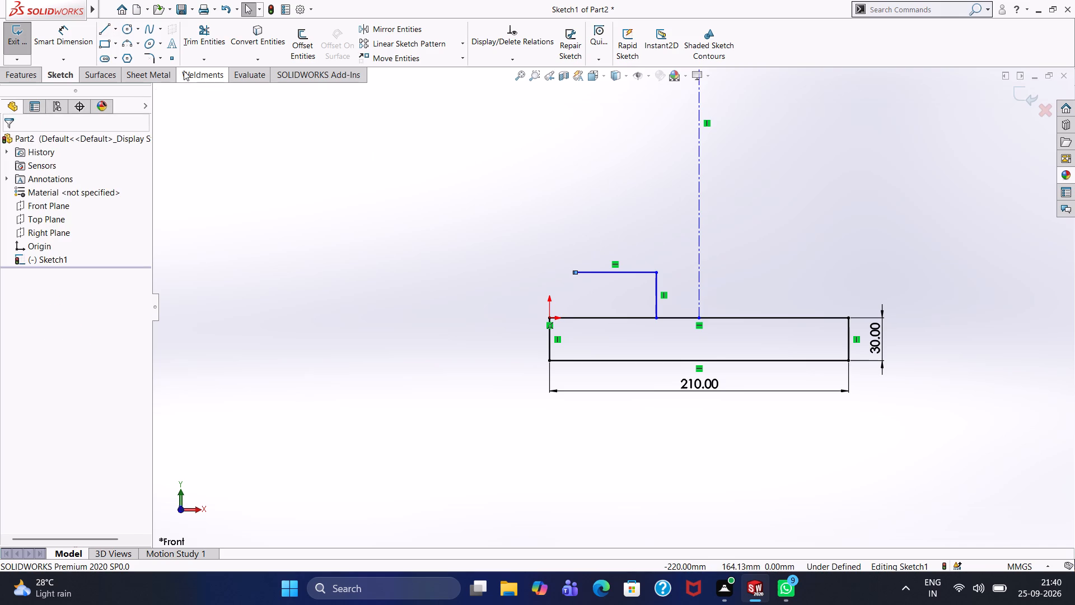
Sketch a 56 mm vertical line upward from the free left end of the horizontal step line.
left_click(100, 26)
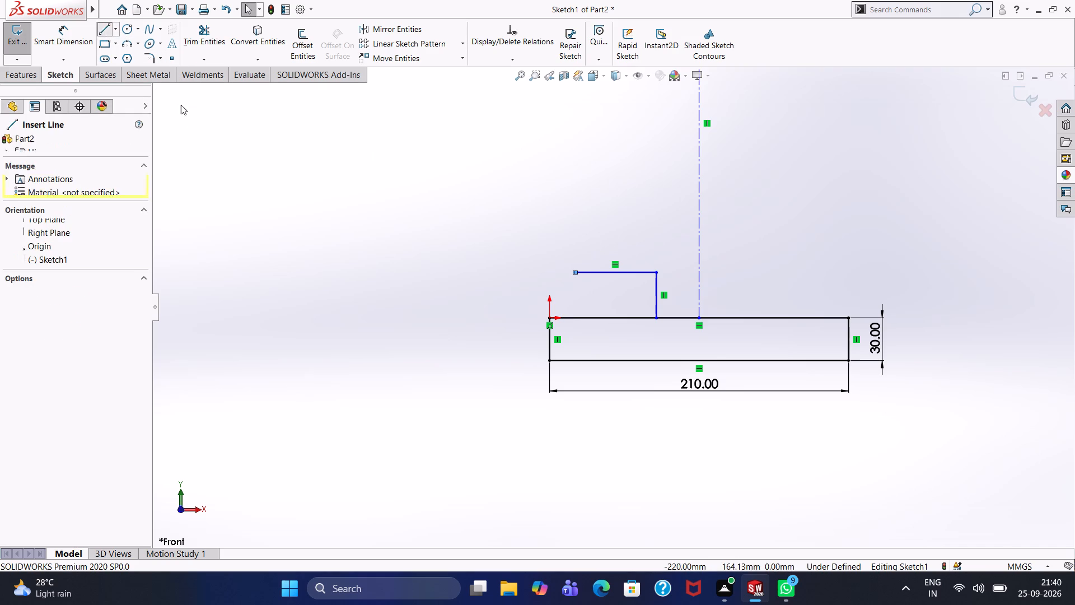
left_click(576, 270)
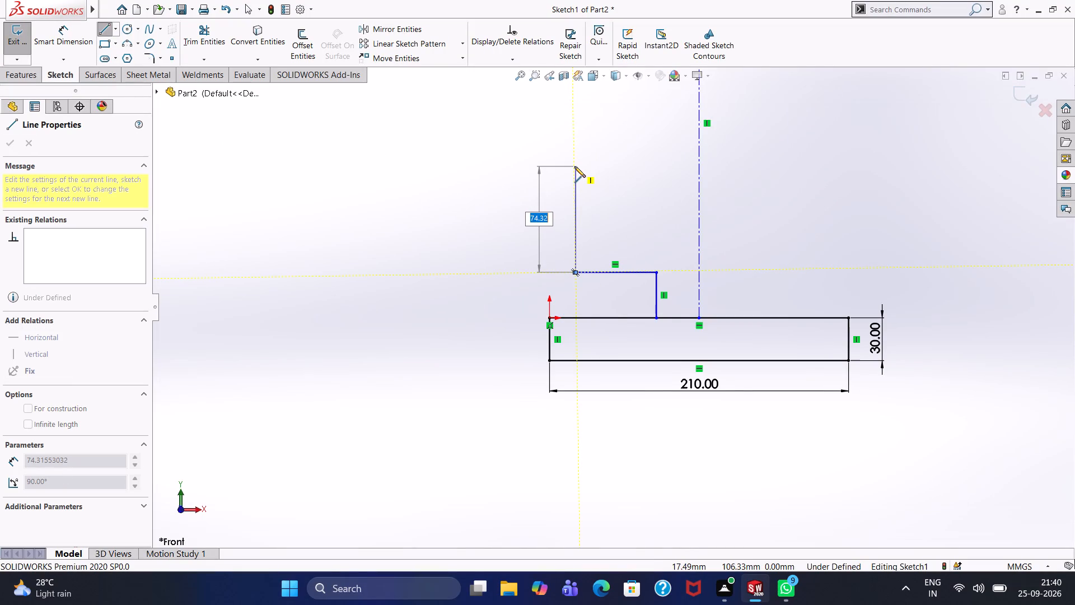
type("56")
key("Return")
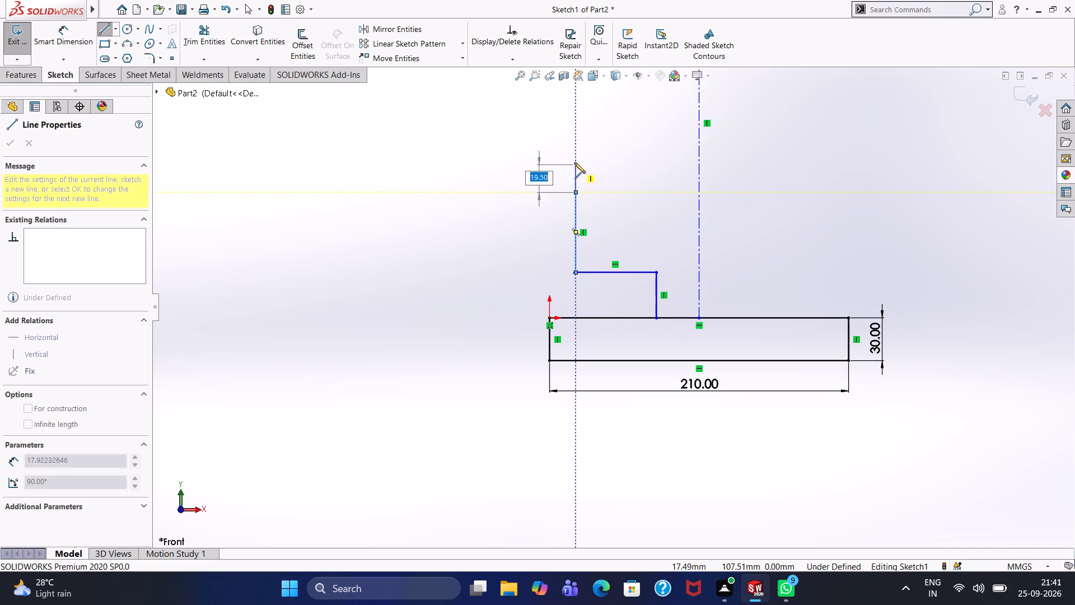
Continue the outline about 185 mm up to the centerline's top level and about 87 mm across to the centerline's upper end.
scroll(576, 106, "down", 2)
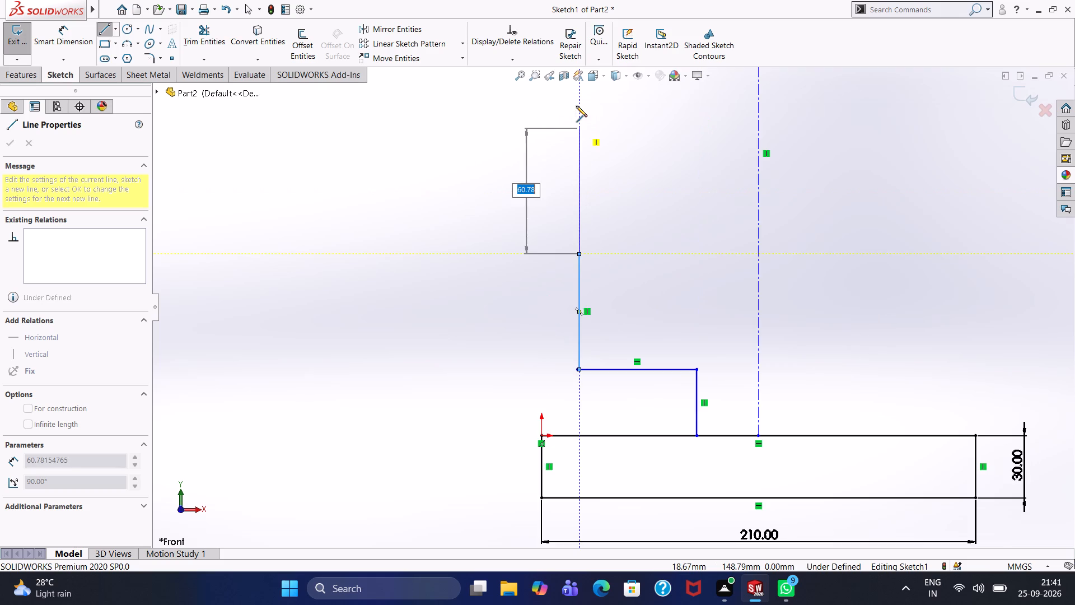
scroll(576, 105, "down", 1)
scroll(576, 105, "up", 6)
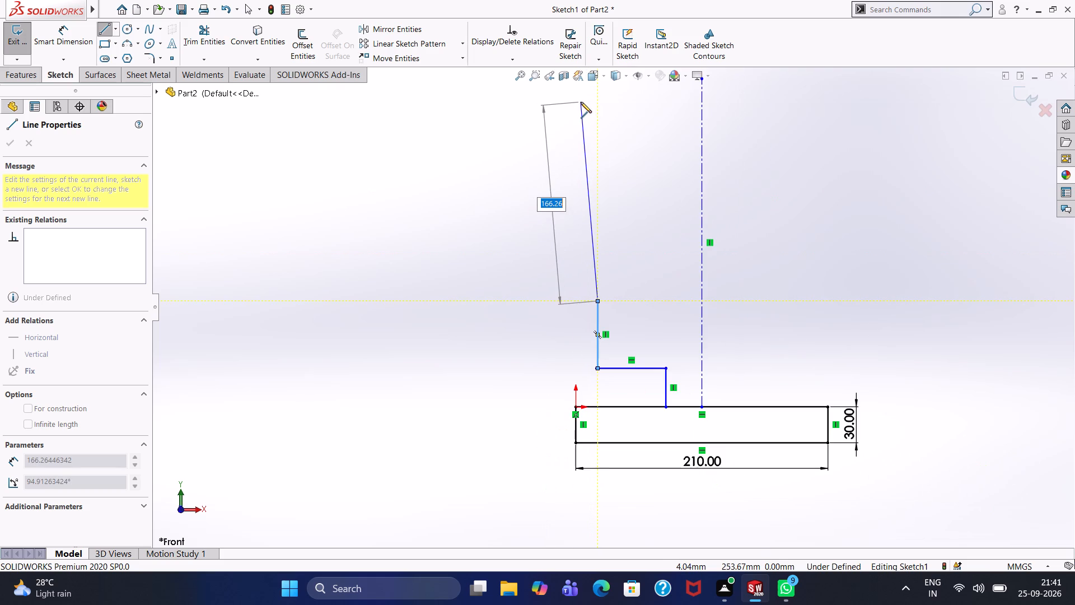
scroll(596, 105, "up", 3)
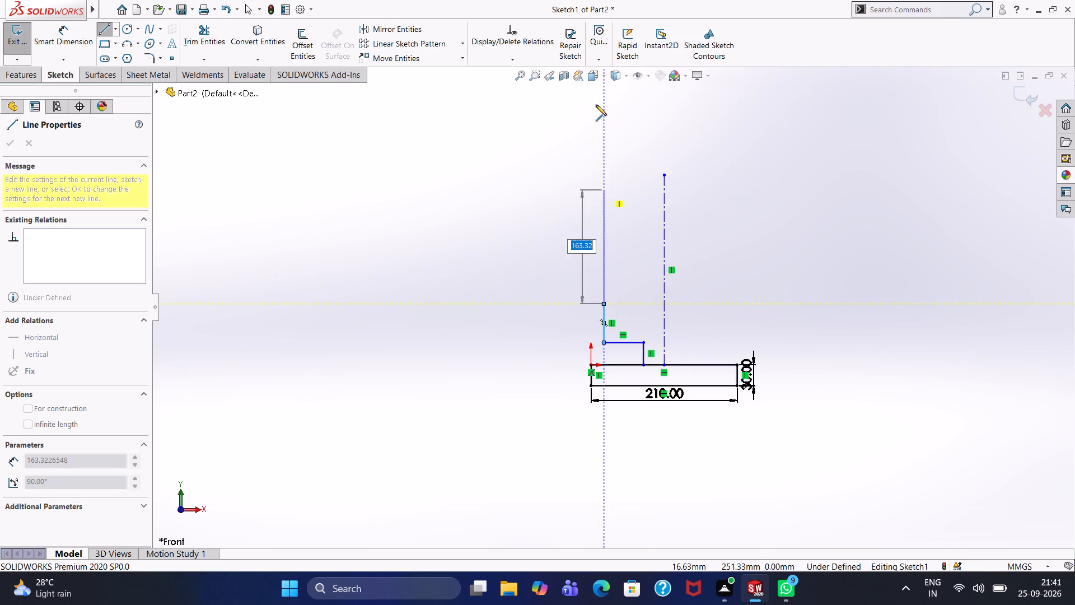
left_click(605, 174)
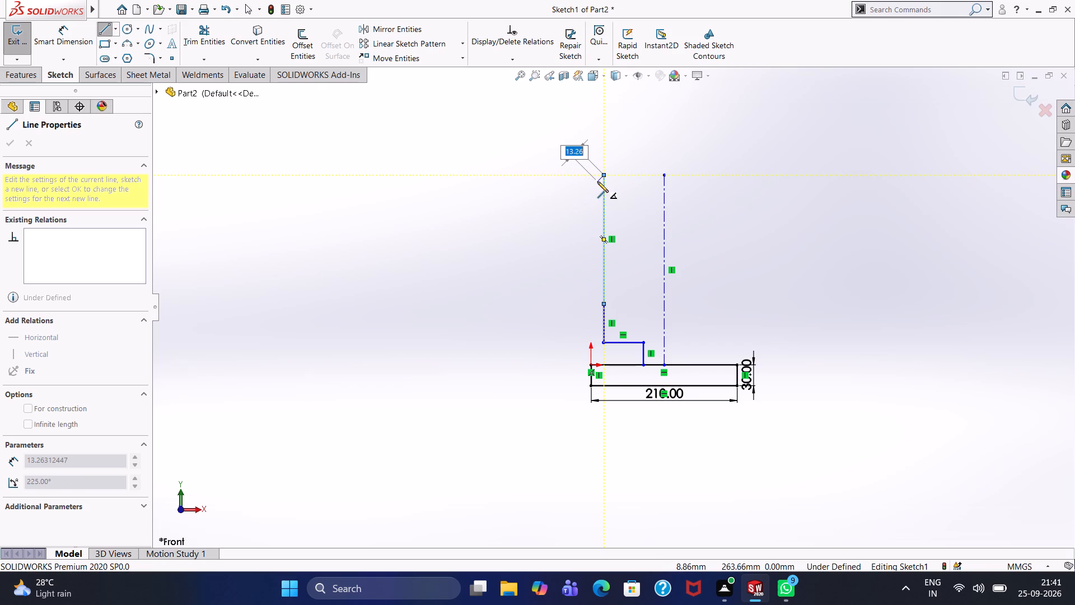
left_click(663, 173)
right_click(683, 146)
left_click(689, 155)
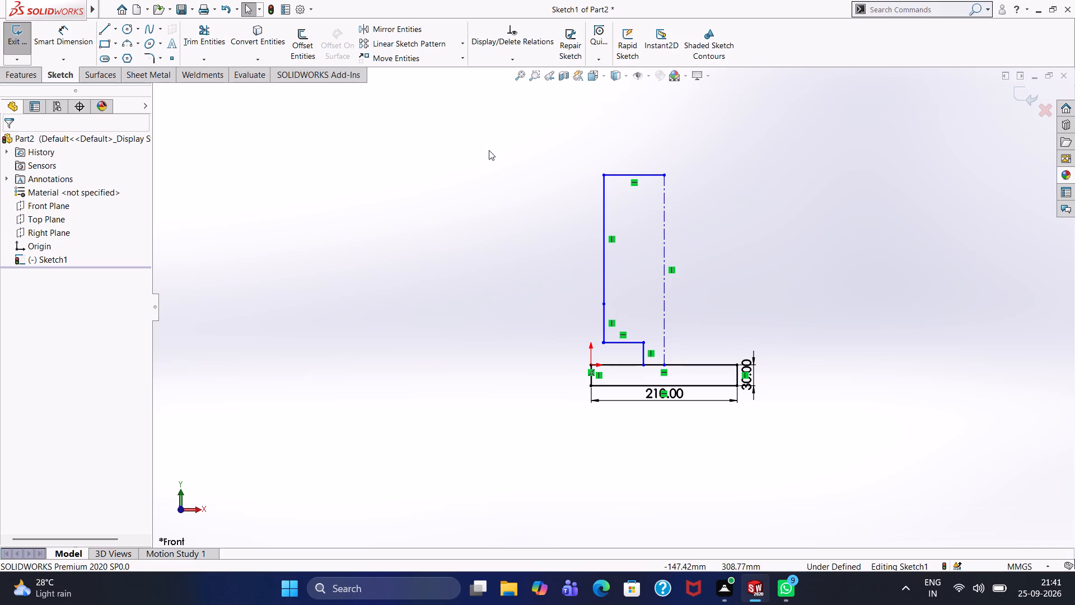
Delete all the solid outline lines above the base, including the 32 mm vertical line, keeping the centerline.
left_click(490, 146)
left_click_drag(536, 147, 795, 359)
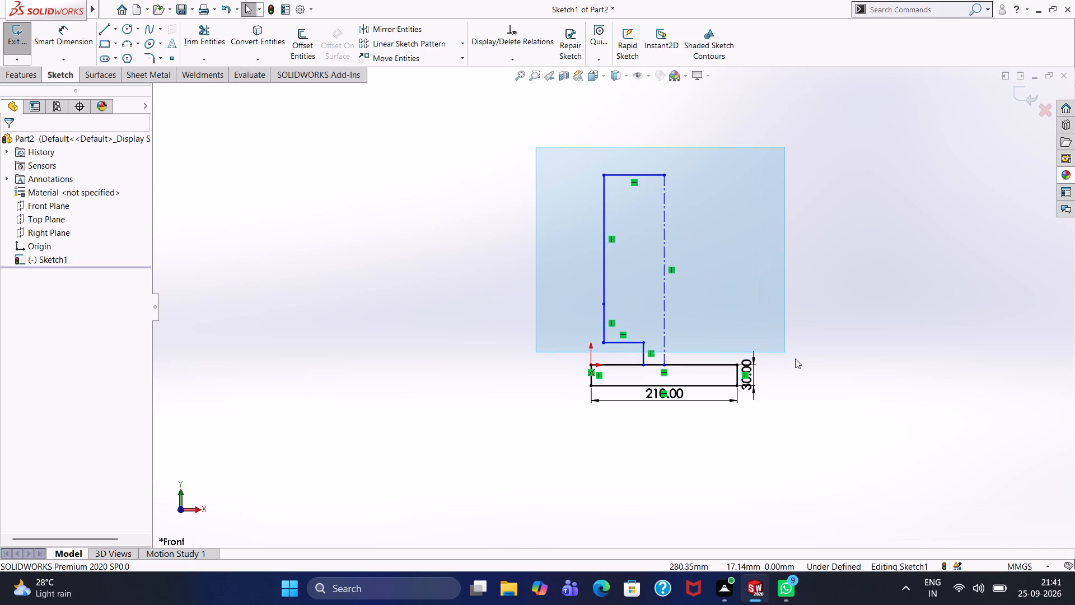
left_click_drag(795, 359, 803, 362)
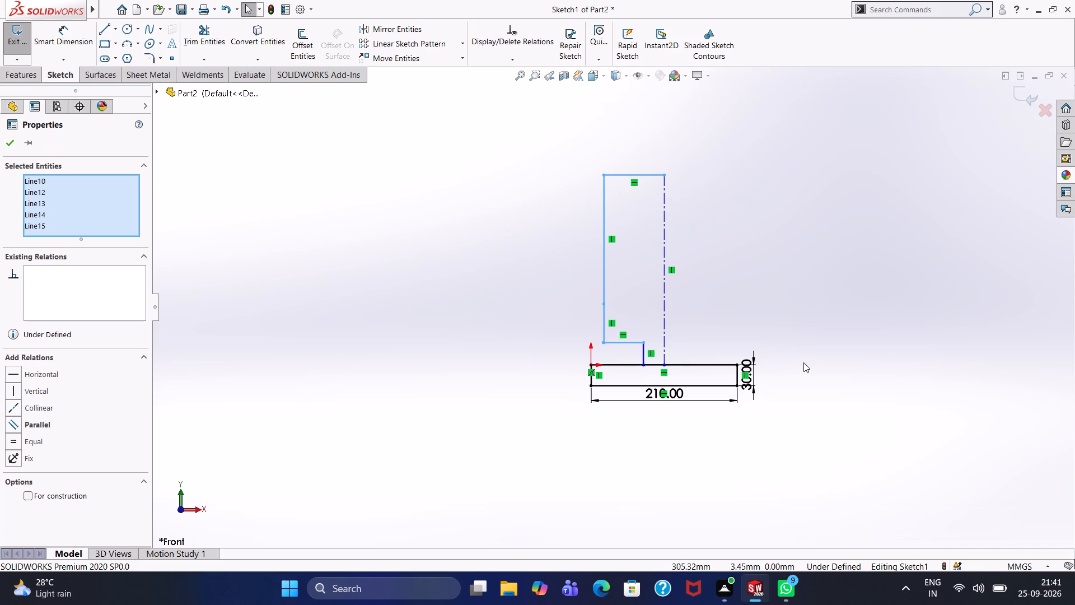
key("Delete")
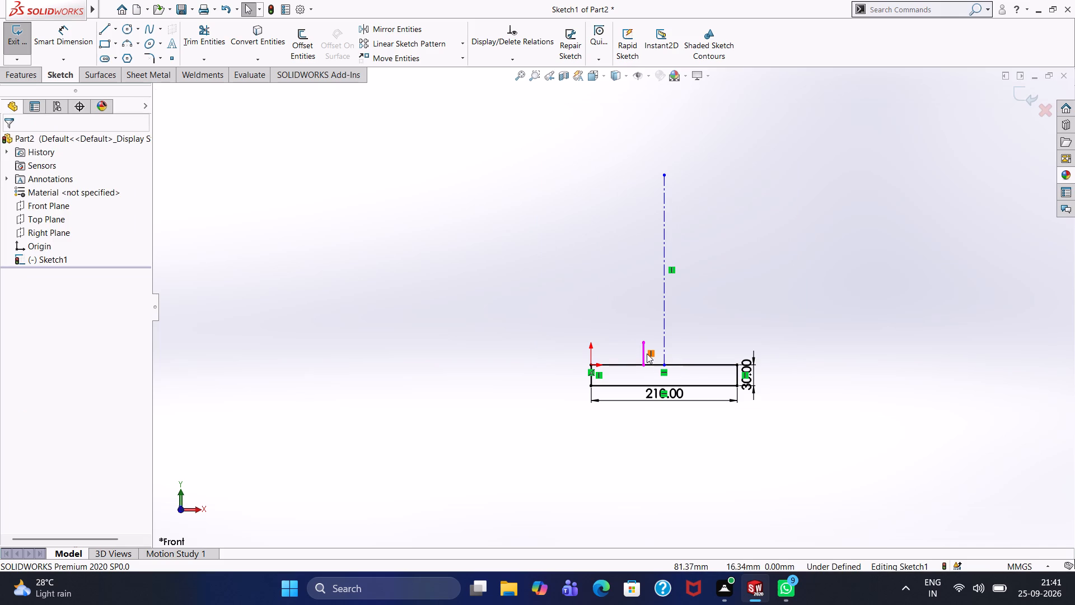
left_click(645, 355)
key("Delete")
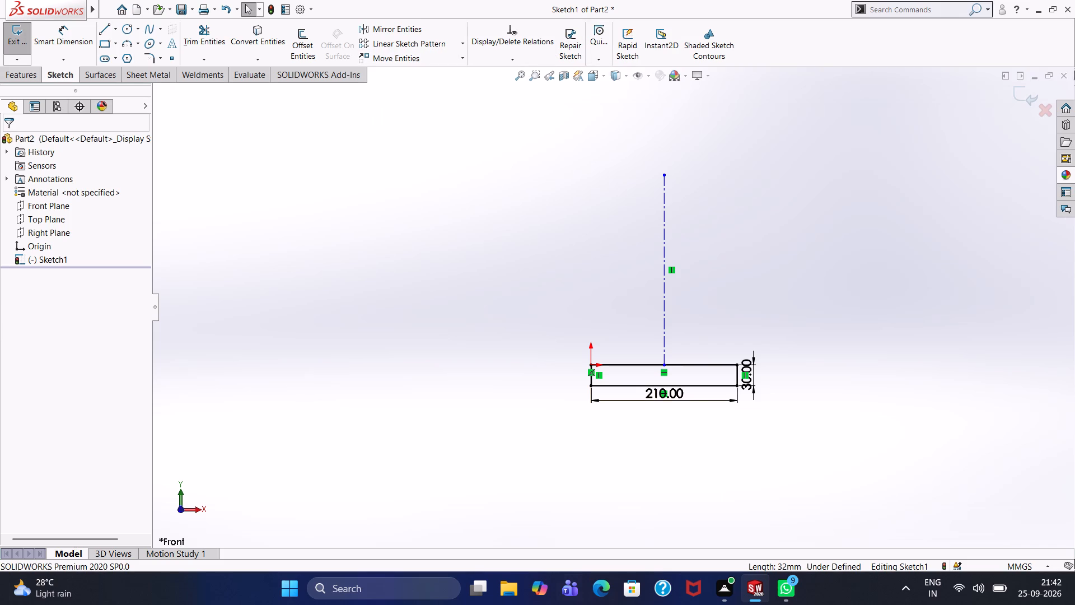
Sketch a connected outline from the centerline's upper end: 100 mm left, 75 mm down, 60 mm right and 40 mm down.
left_click(102, 29)
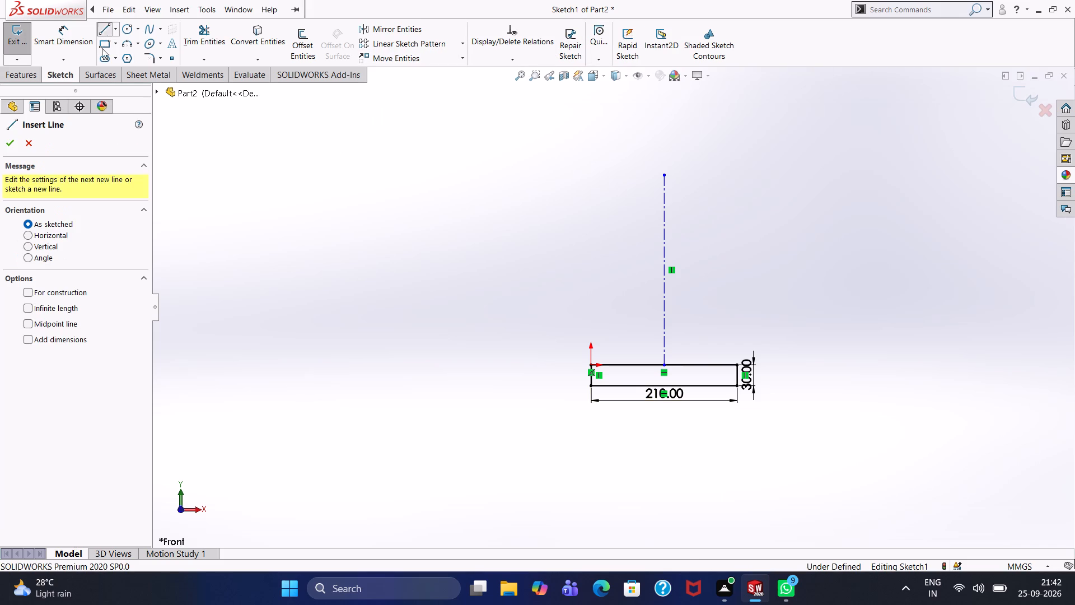
left_click(663, 175)
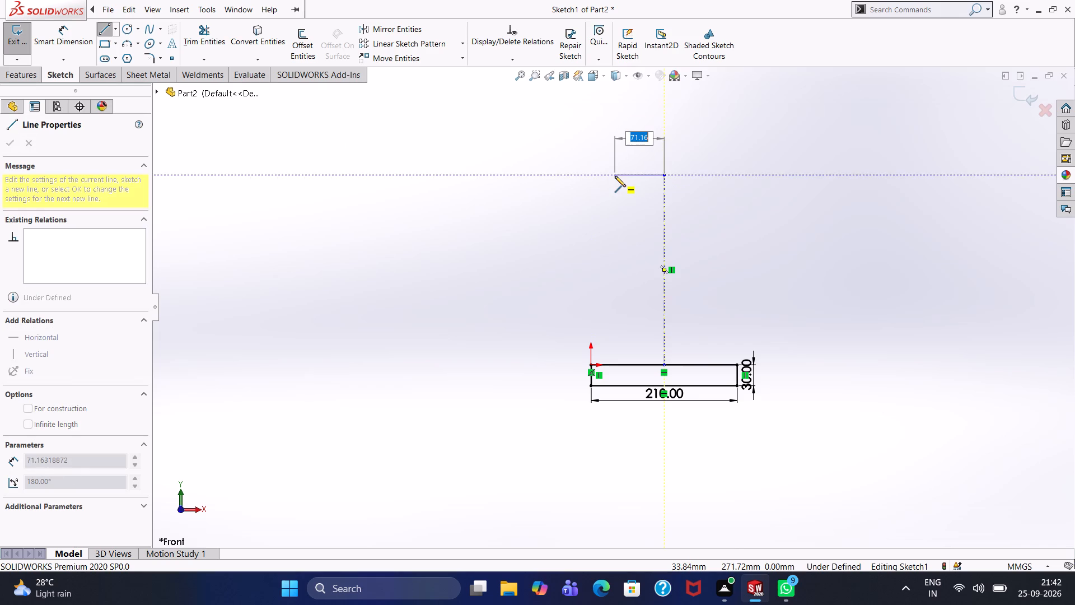
type("100")
key("Return")
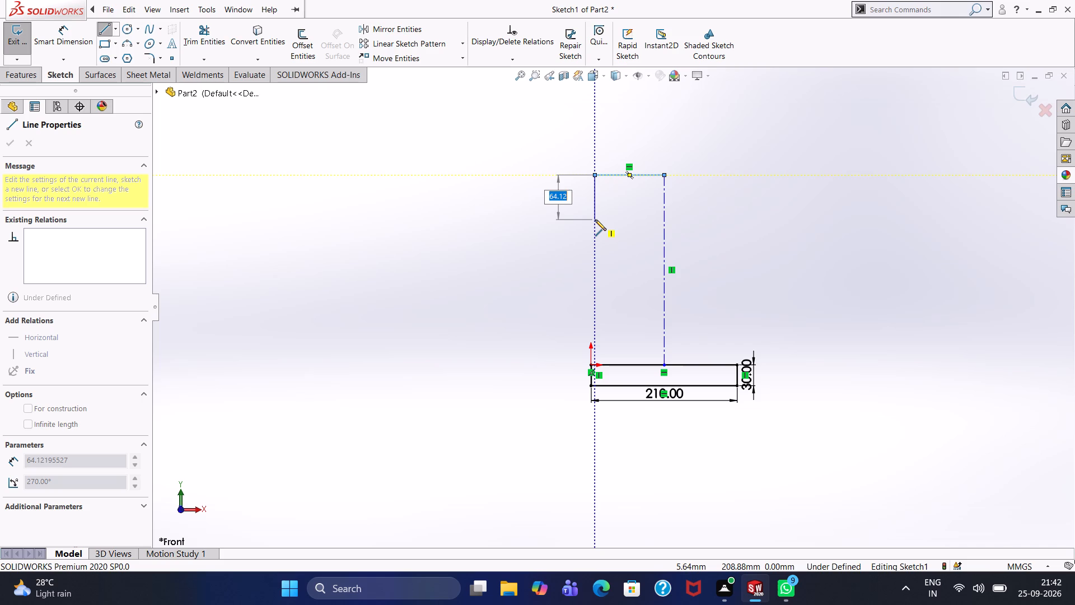
key("7")
key("5")
key("Return")
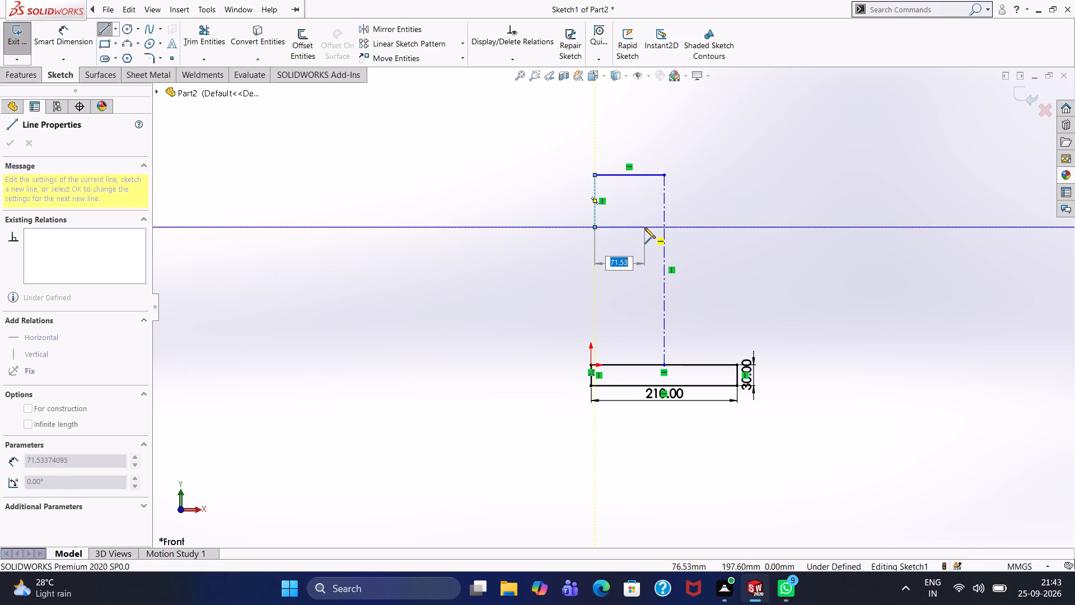
key("6")
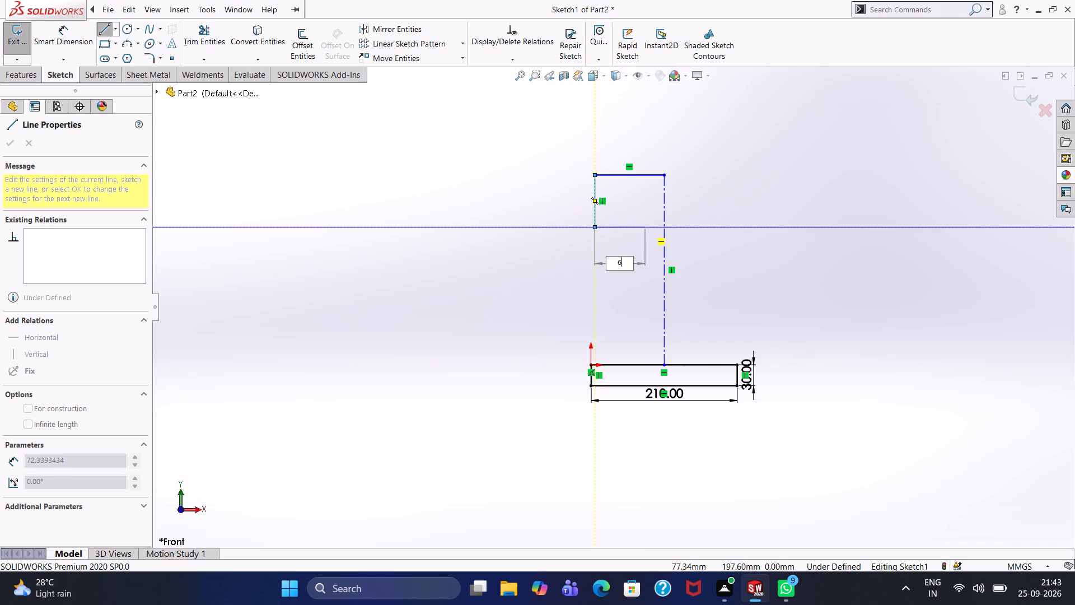
key("0")
key("Return")
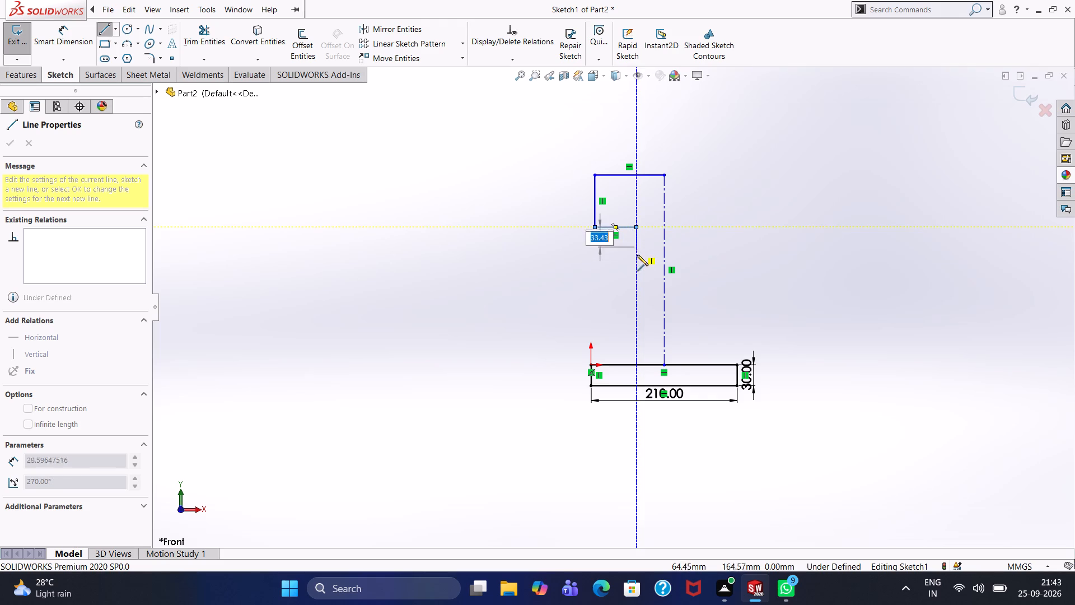
type("40")
key("Return")
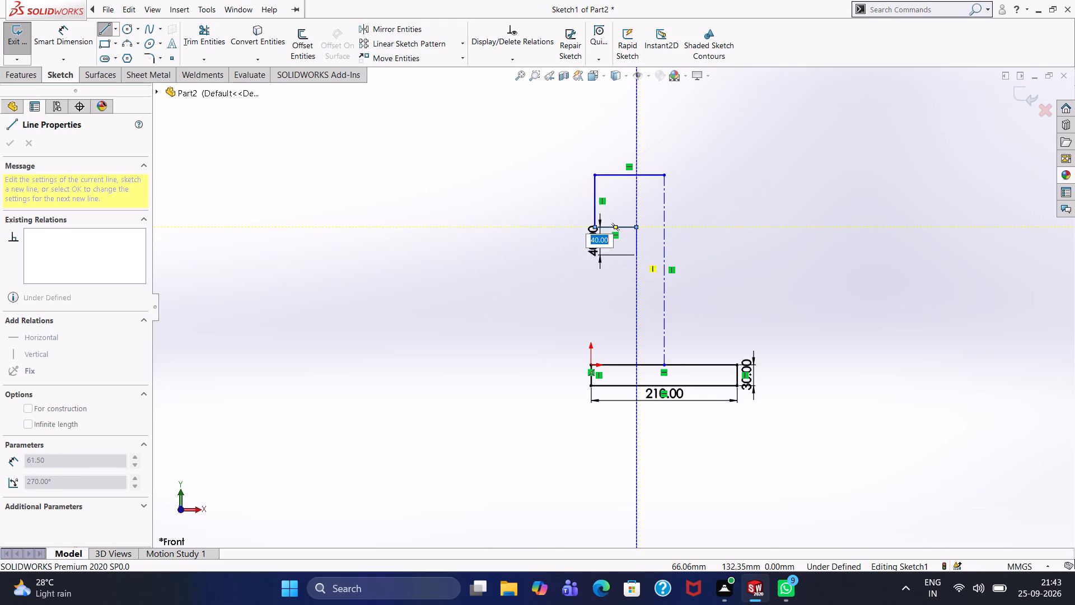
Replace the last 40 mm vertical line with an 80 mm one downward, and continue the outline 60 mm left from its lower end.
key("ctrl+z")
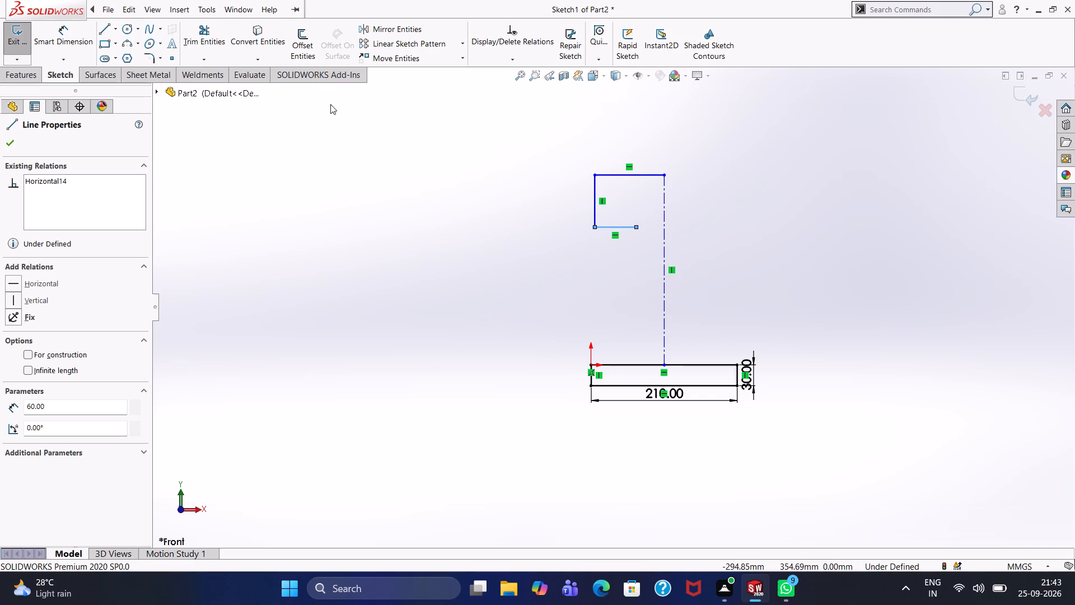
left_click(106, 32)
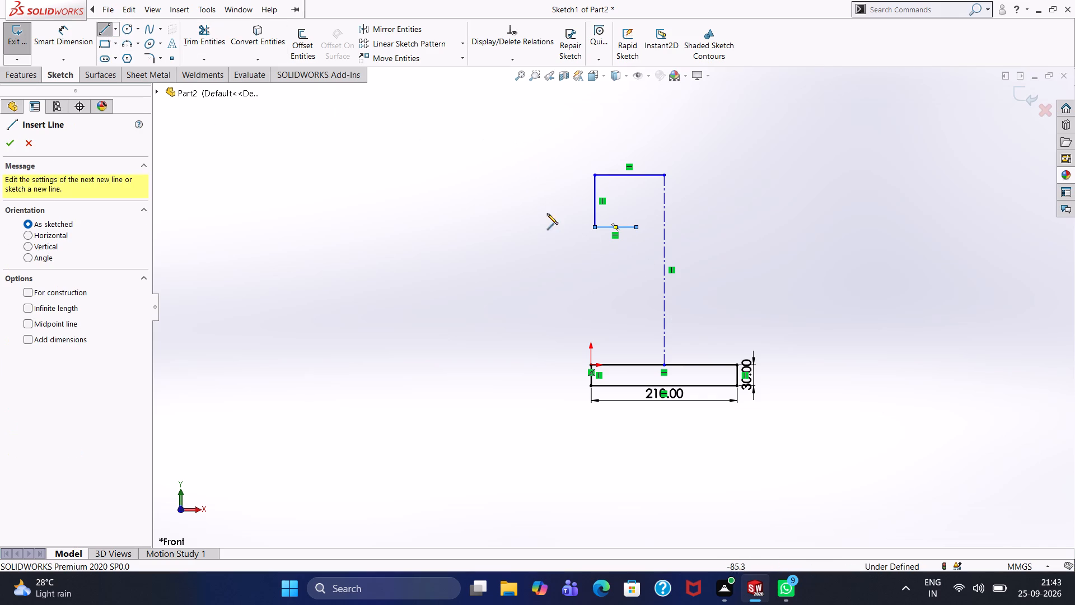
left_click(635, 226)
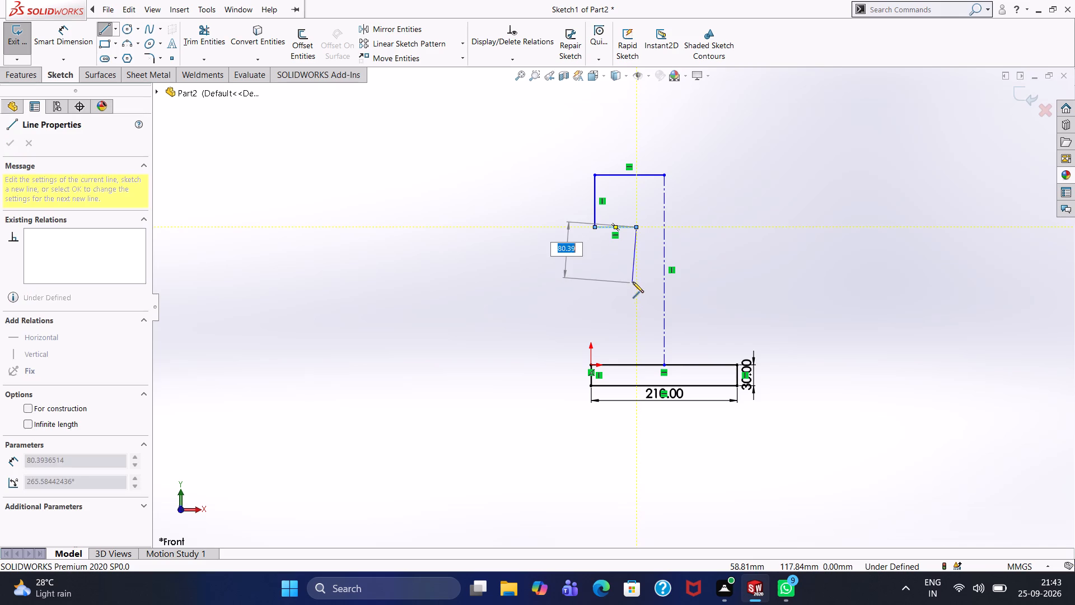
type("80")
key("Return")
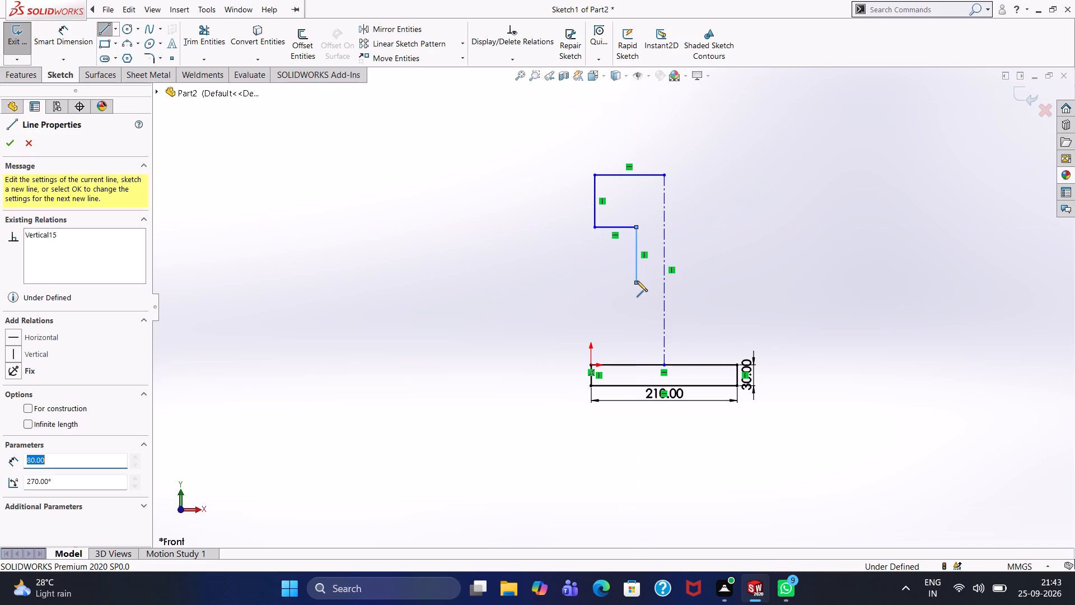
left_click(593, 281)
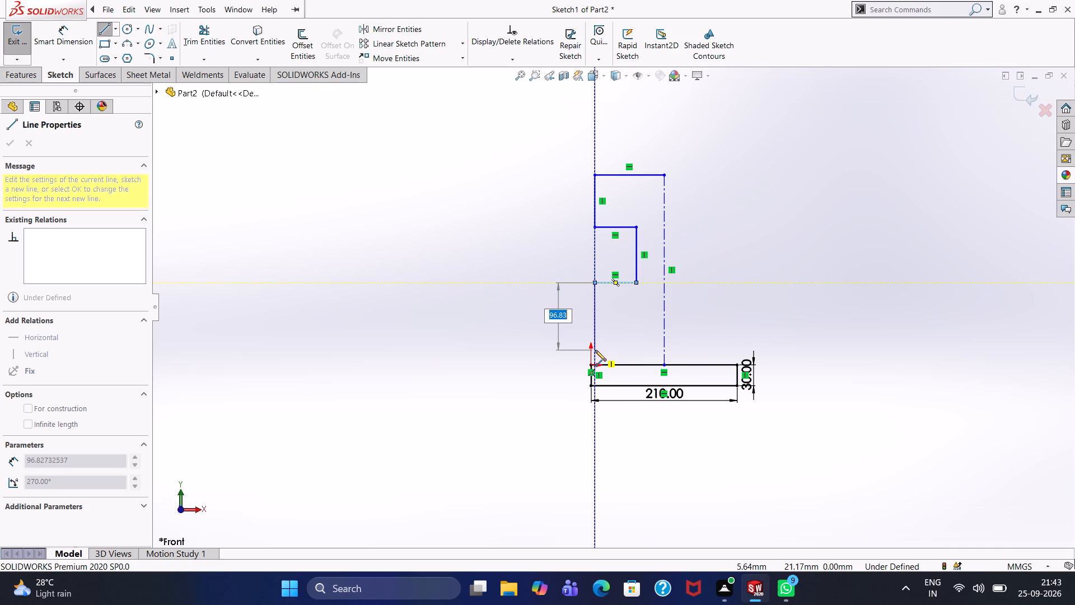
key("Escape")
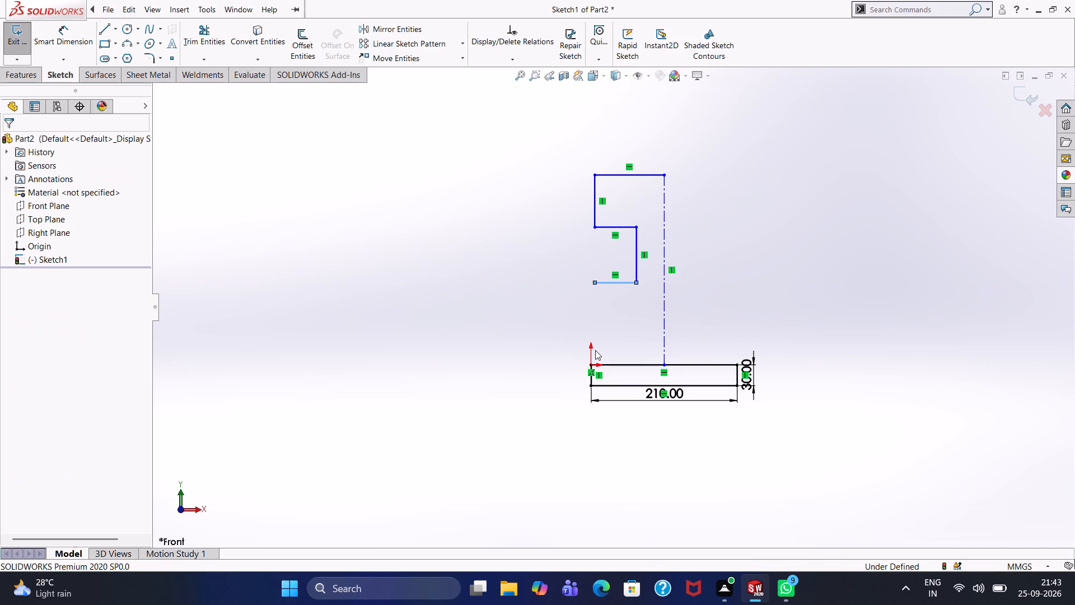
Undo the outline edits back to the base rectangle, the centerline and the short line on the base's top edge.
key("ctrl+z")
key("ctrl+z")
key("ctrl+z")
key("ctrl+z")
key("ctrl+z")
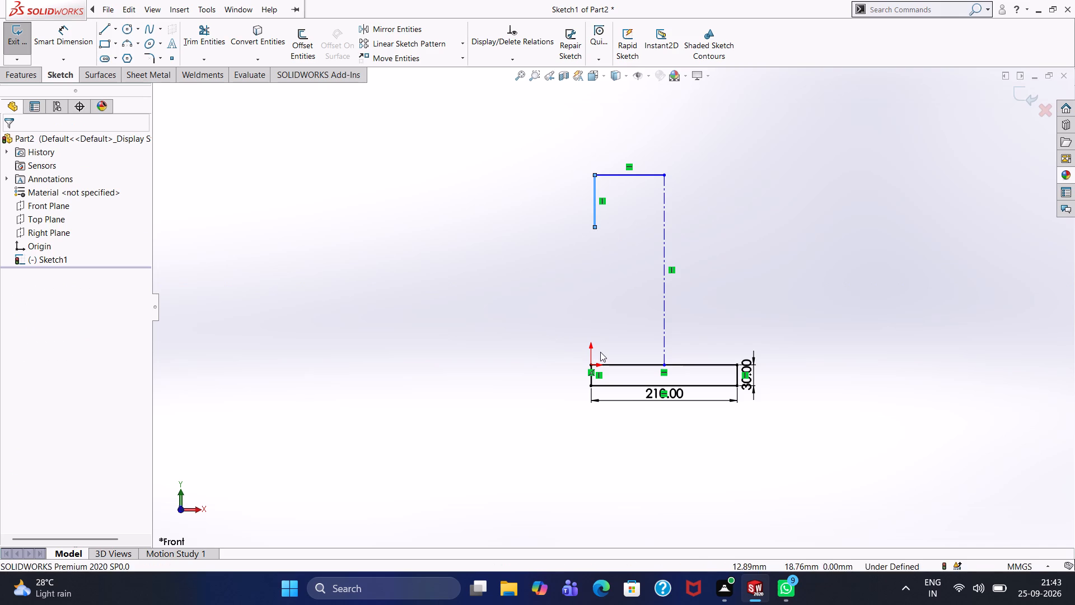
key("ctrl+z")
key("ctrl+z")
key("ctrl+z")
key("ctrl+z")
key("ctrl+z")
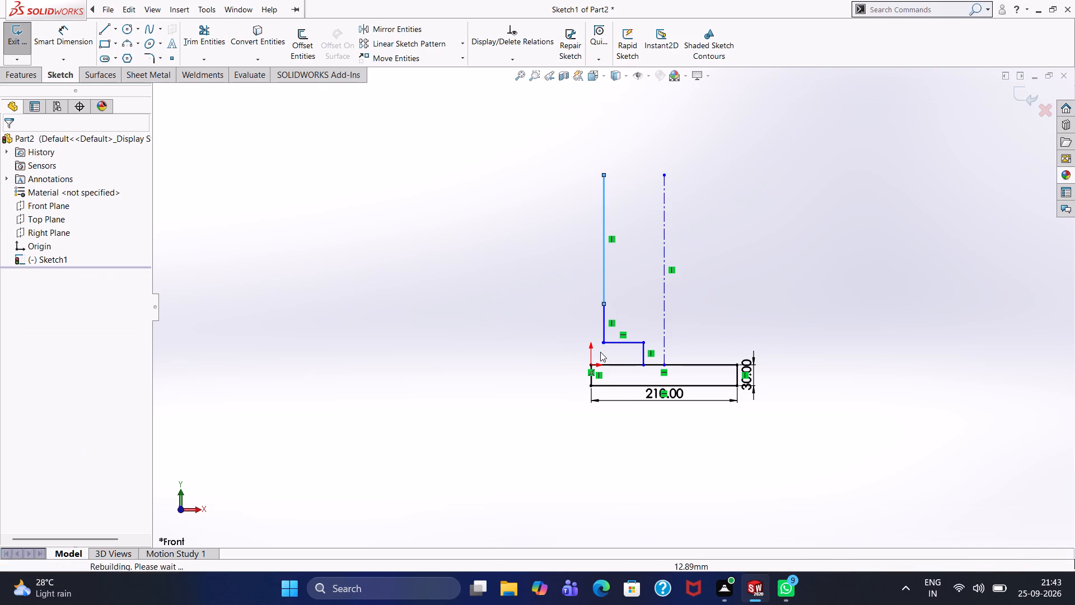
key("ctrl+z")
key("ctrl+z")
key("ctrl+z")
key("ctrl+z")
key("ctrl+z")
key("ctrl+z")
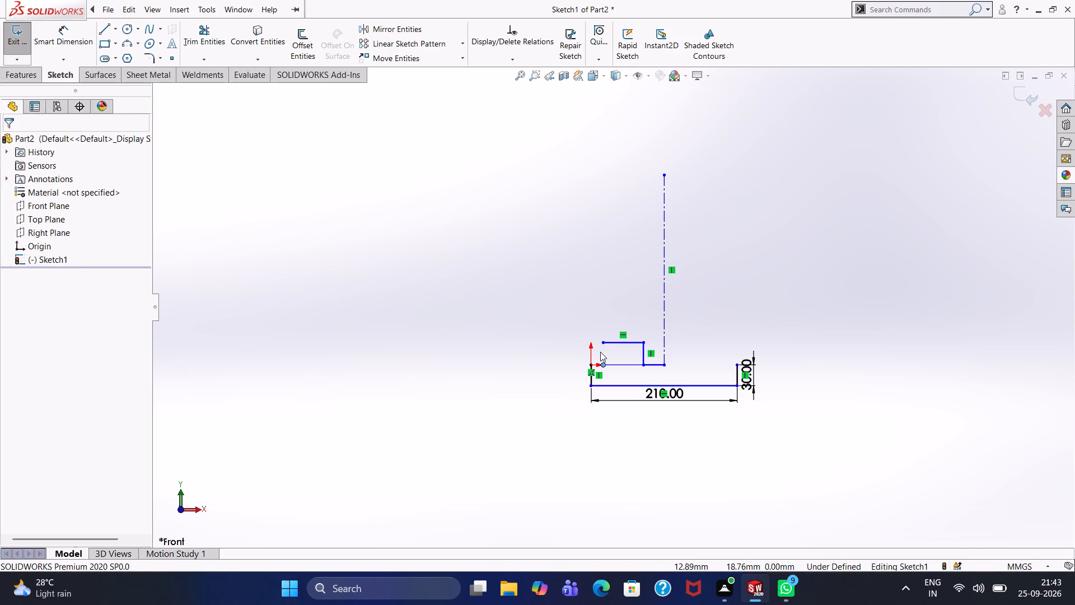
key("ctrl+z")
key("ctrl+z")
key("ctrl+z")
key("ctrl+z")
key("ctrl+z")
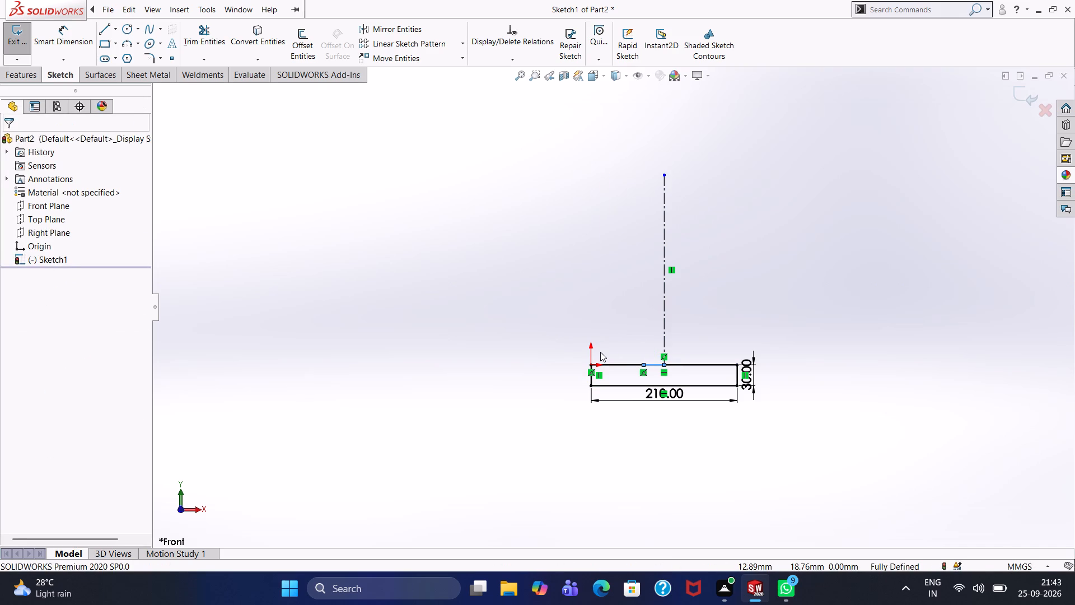
Delete all the remaining sketch entities, including the base rectangle, the centerline and their dimensions.
key("ctrl+a")
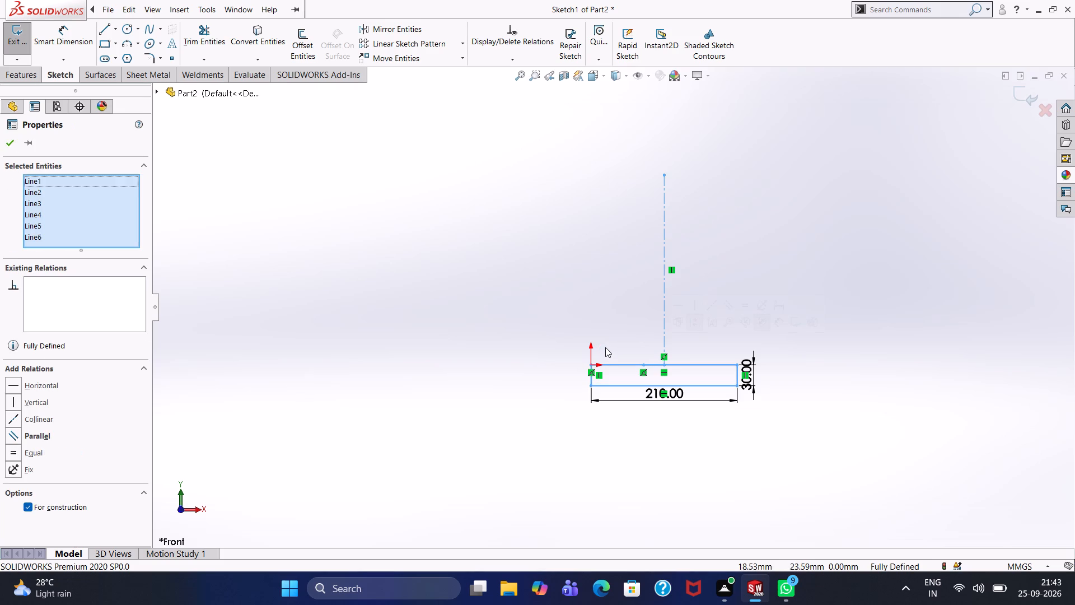
key("Delete")
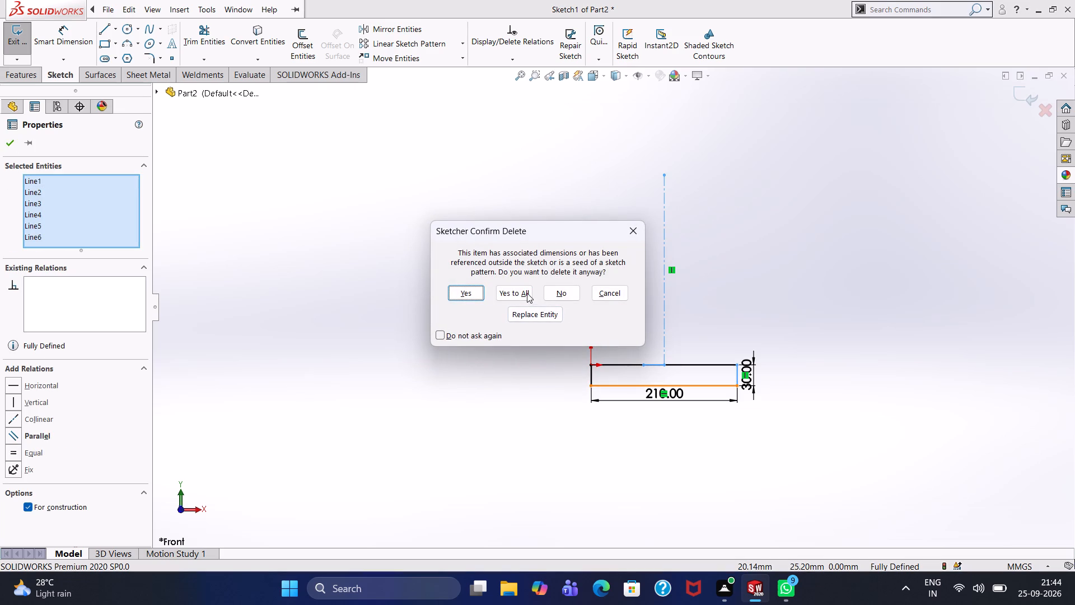
left_click(527, 293)
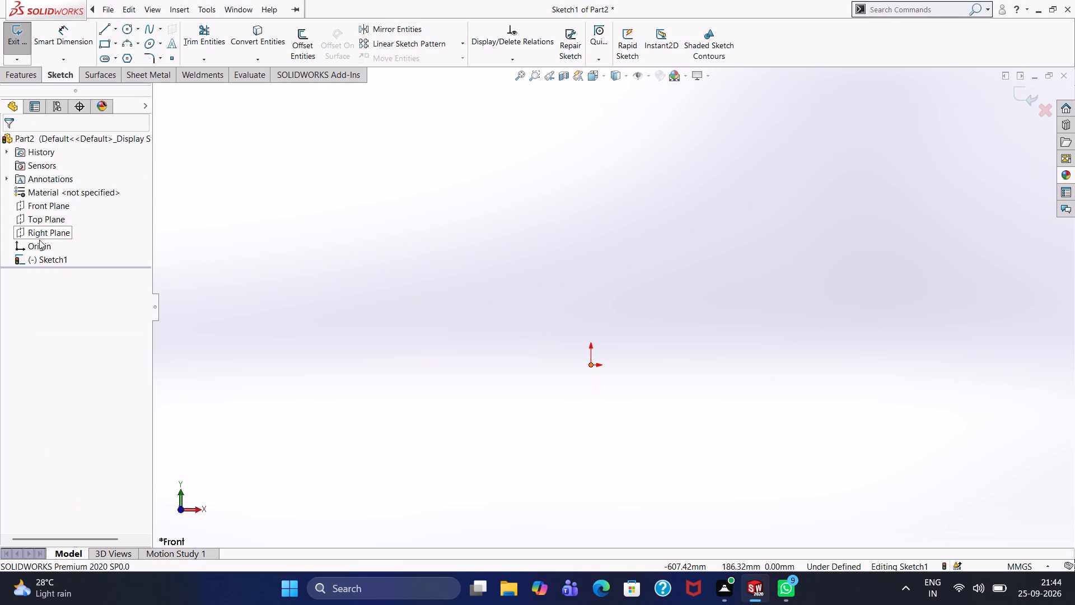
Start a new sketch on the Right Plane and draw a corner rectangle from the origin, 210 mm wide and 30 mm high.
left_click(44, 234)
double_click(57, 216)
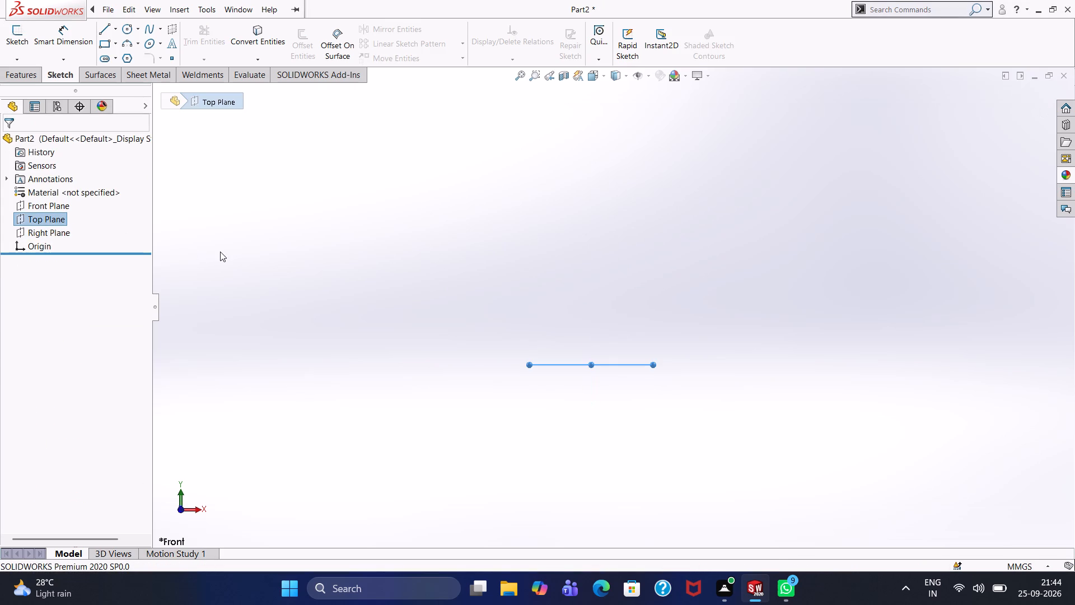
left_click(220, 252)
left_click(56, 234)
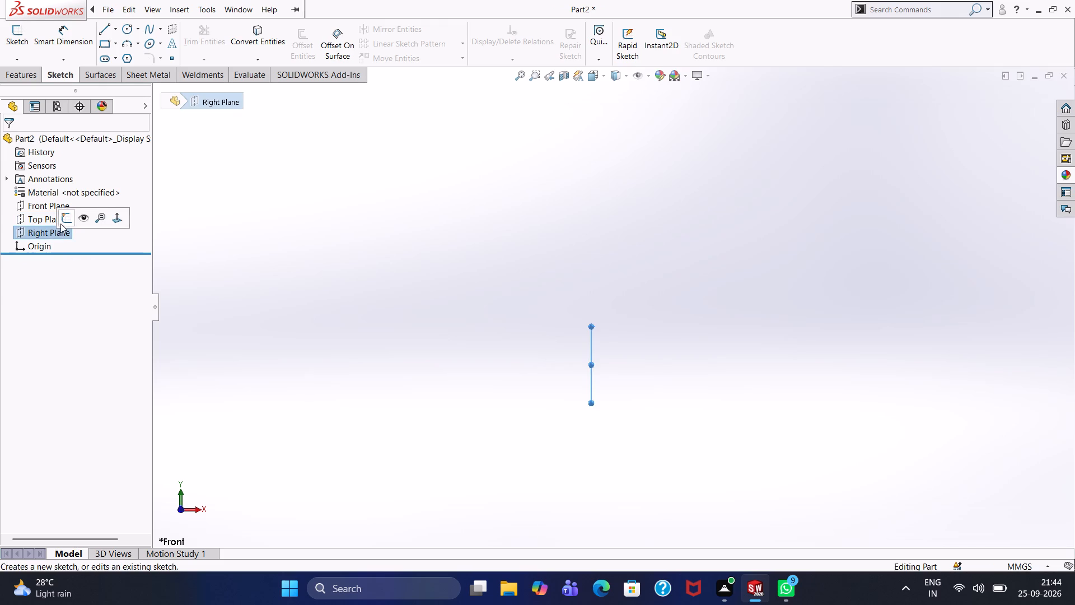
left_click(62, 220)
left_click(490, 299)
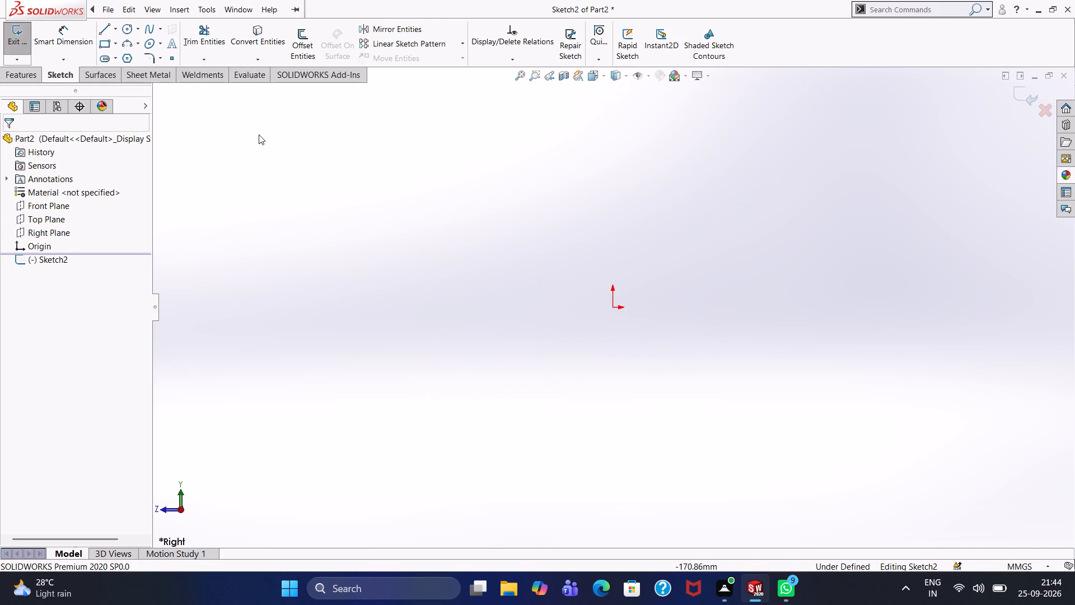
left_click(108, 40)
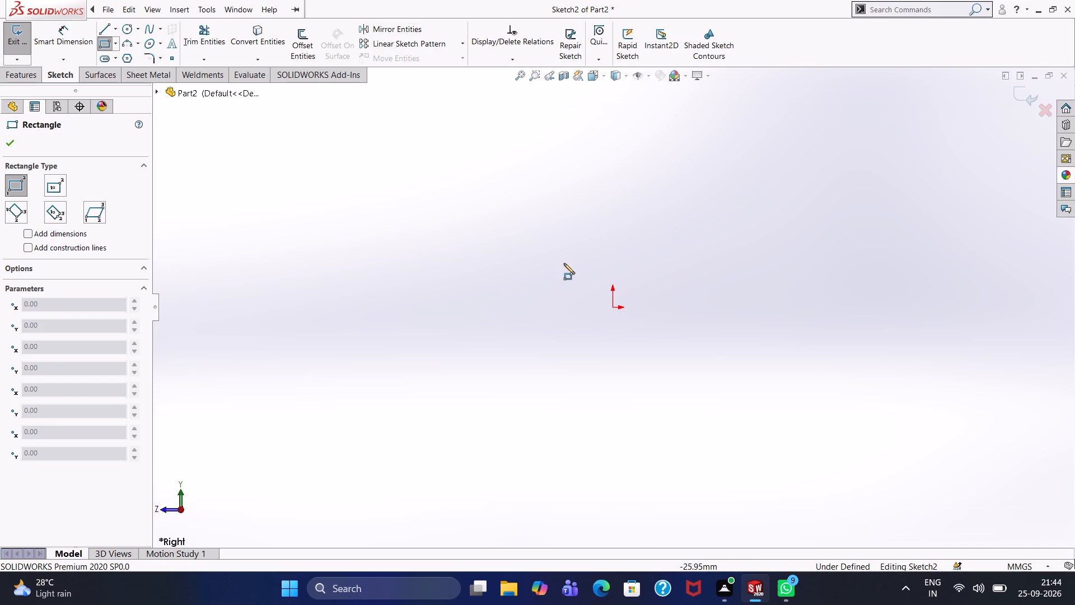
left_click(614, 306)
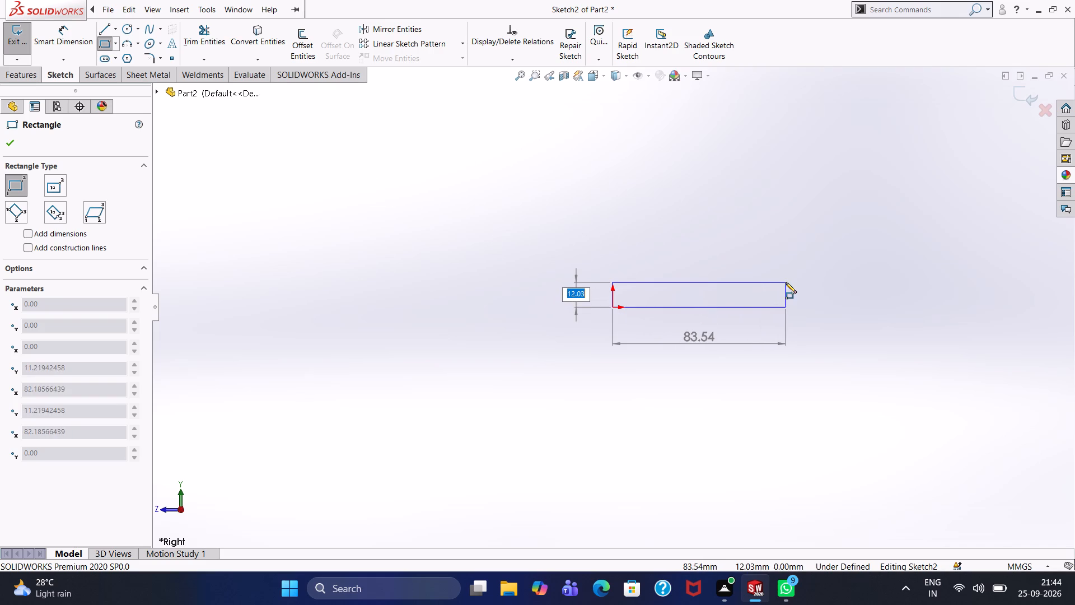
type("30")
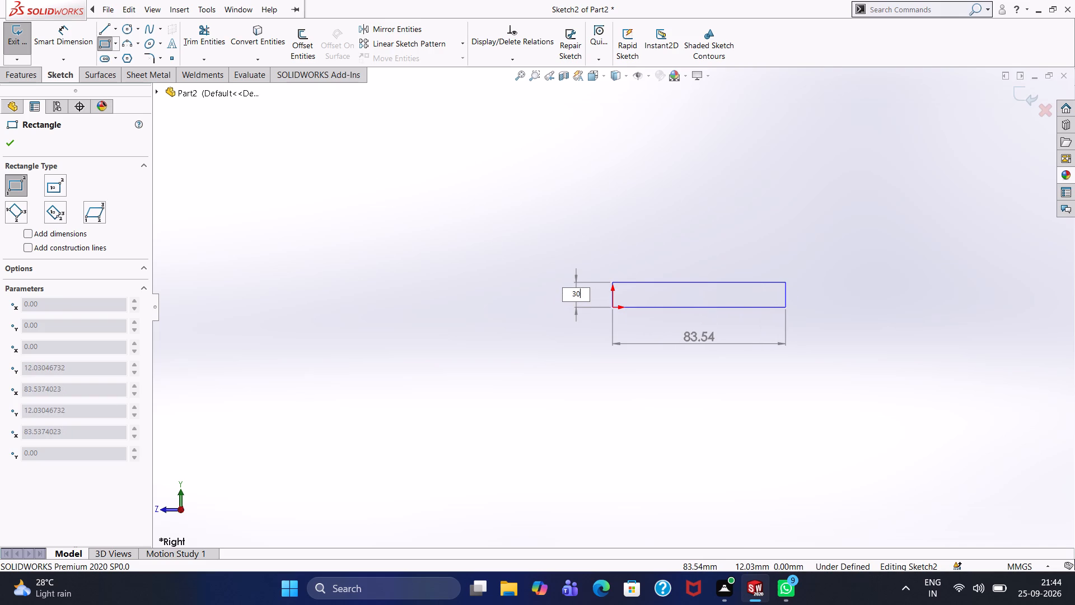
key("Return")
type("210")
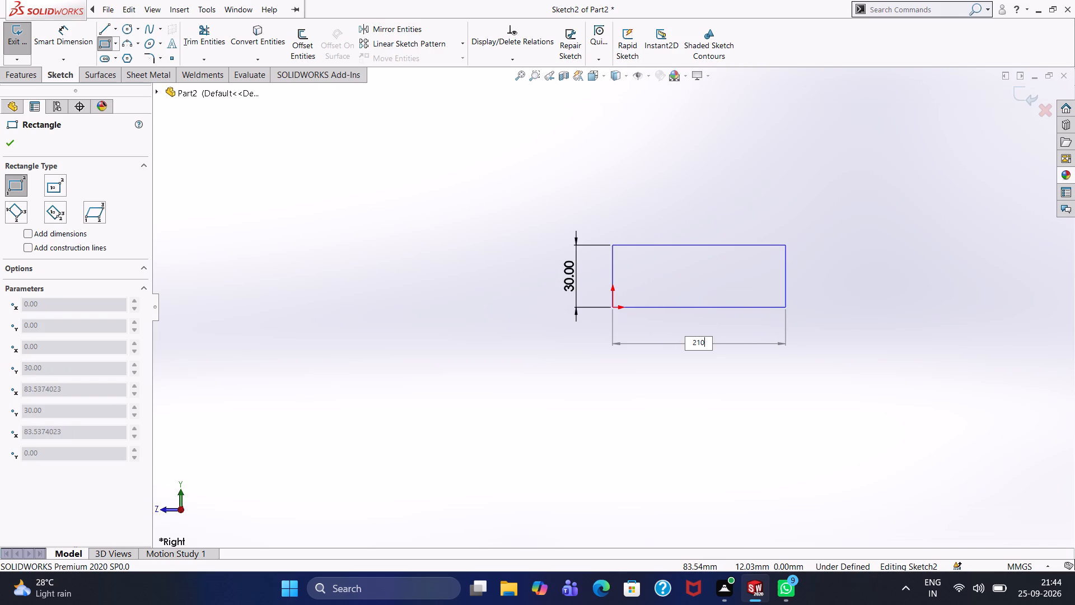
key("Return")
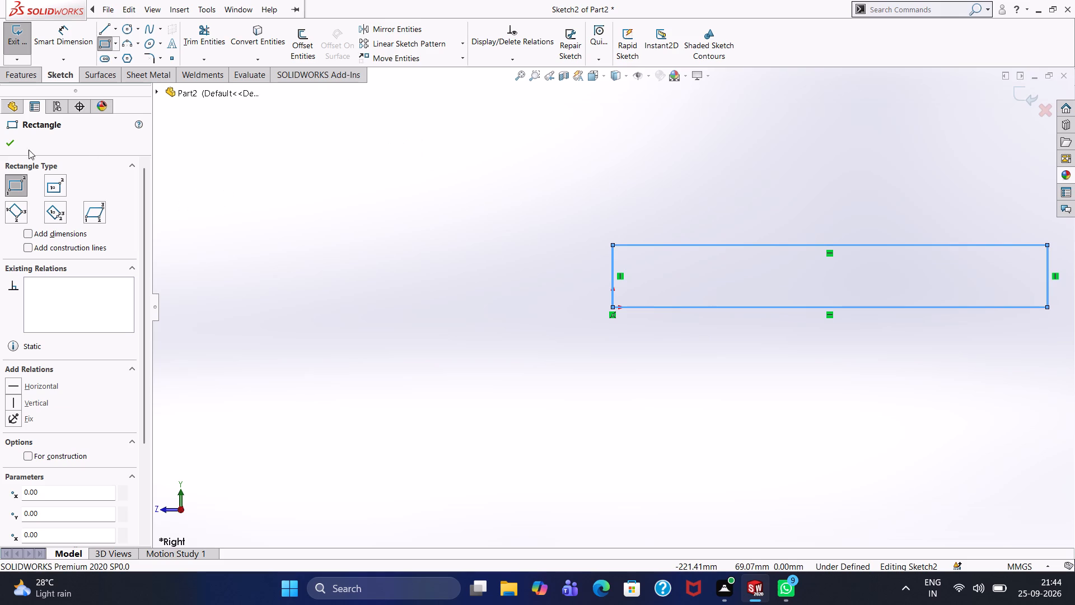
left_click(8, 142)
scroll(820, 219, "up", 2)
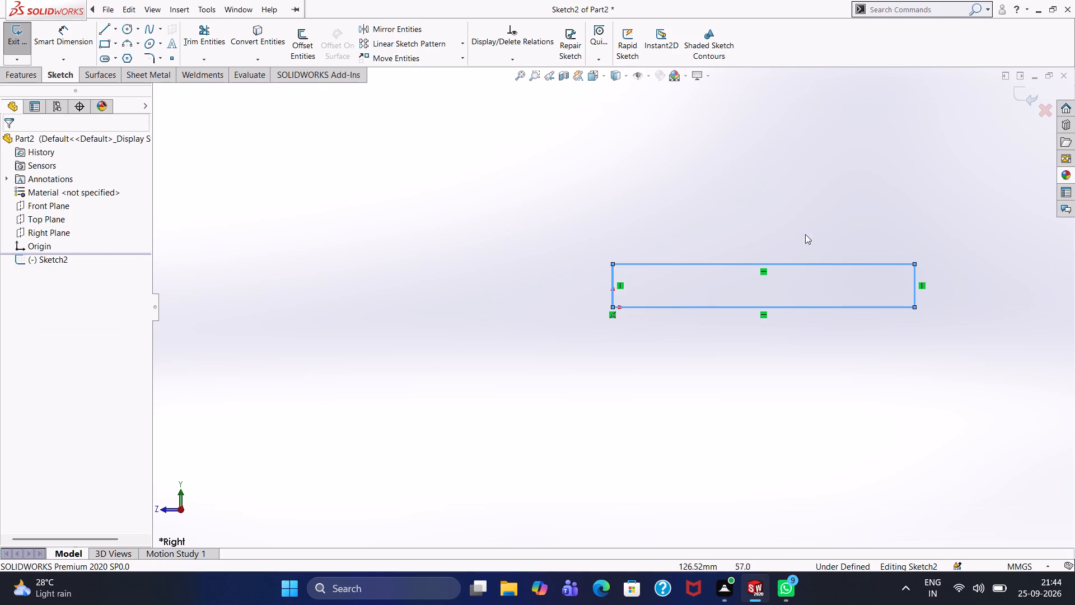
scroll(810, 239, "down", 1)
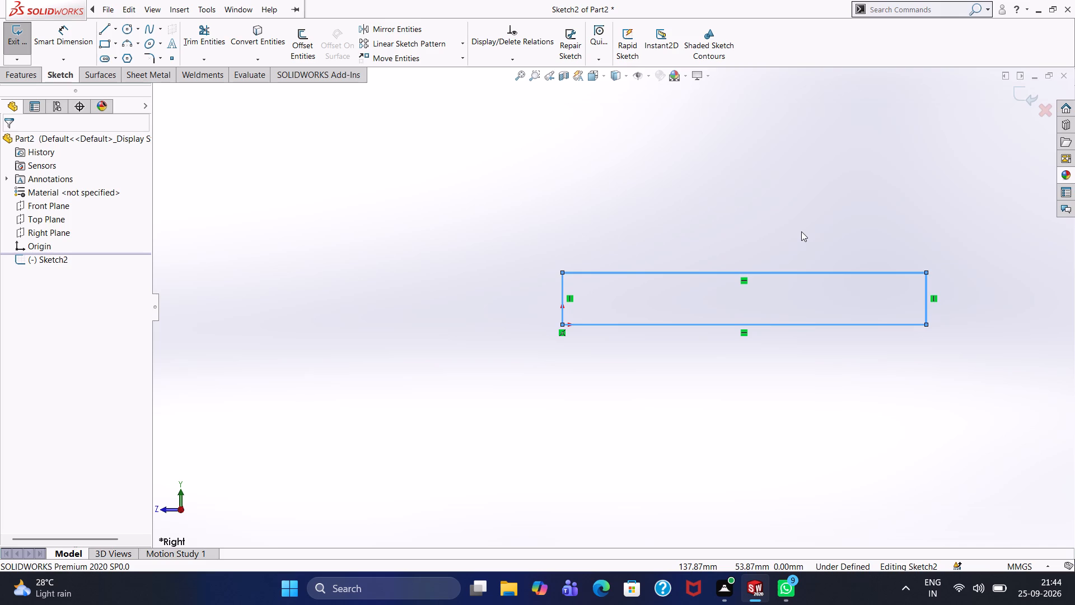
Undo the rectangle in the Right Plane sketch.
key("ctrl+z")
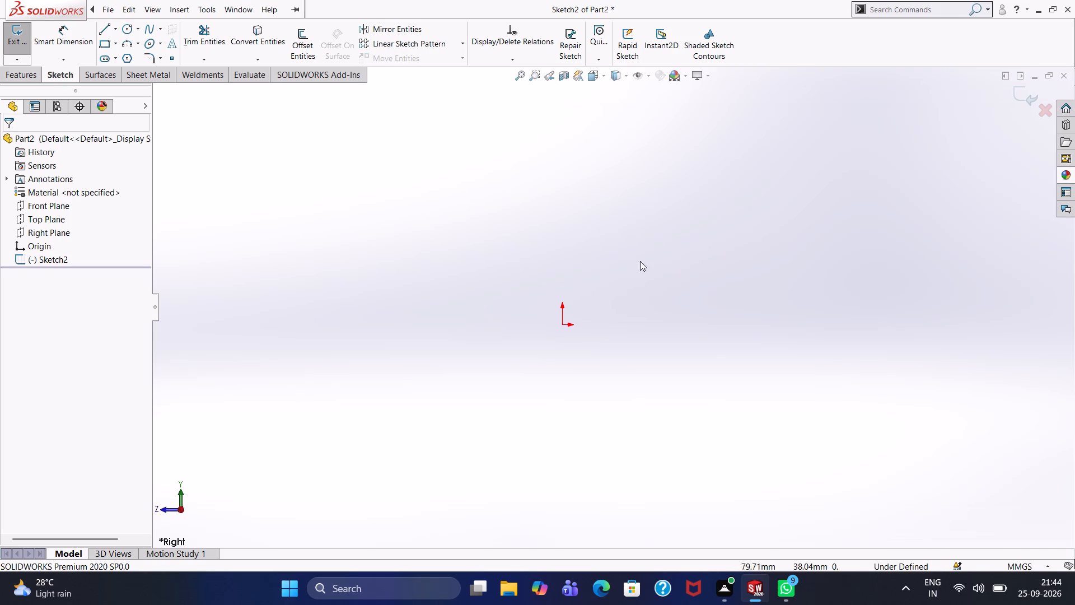
Leave the Right Plane sketch and start a new sketch on the Front Plane.
left_click(38, 208)
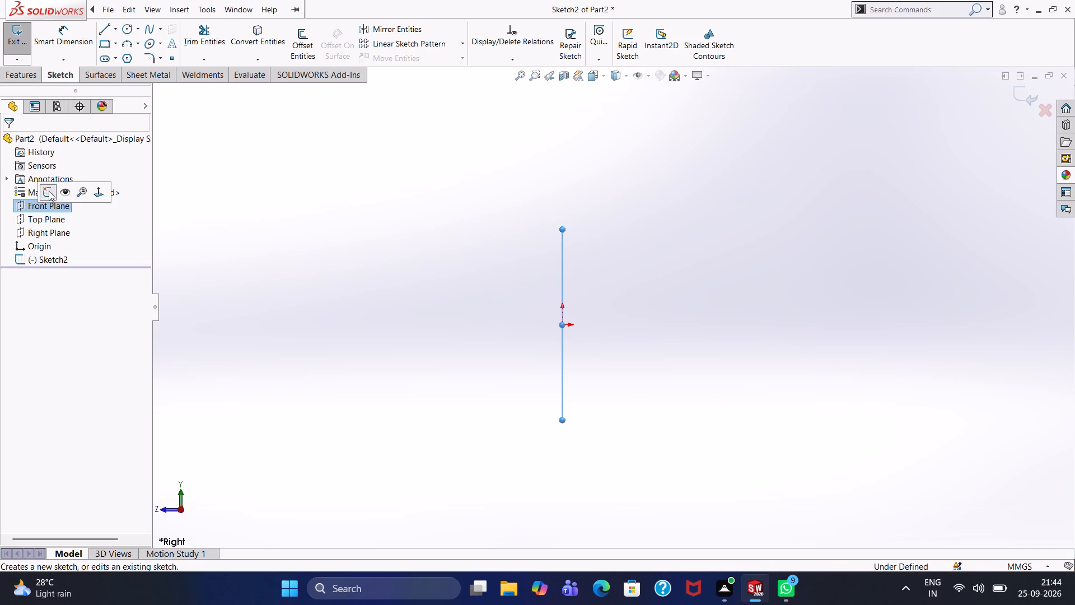
left_click(49, 191)
left_click(47, 206)
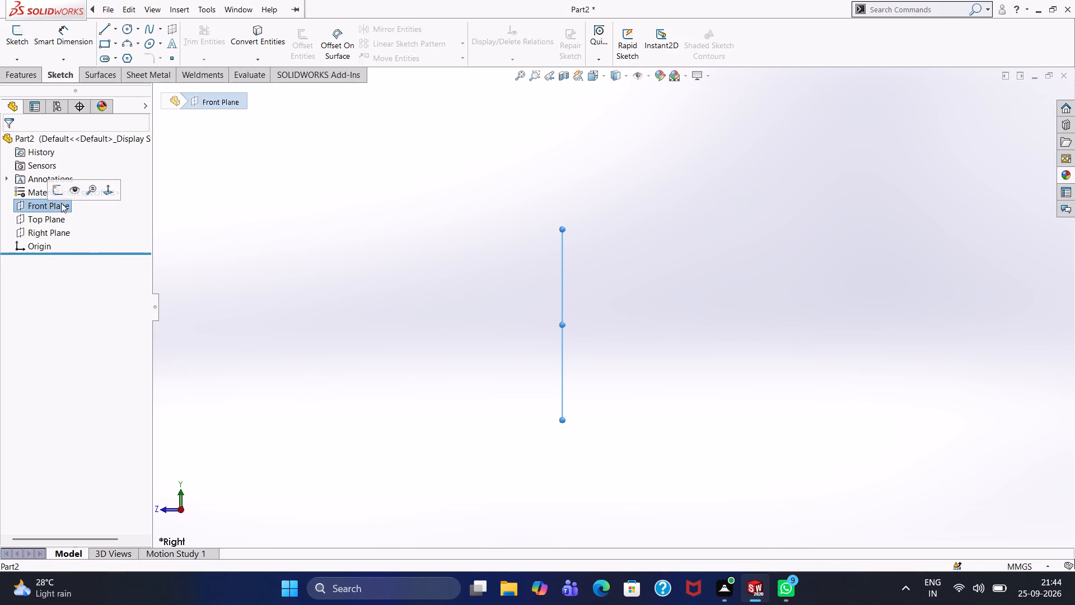
left_click(57, 196)
left_click(465, 275)
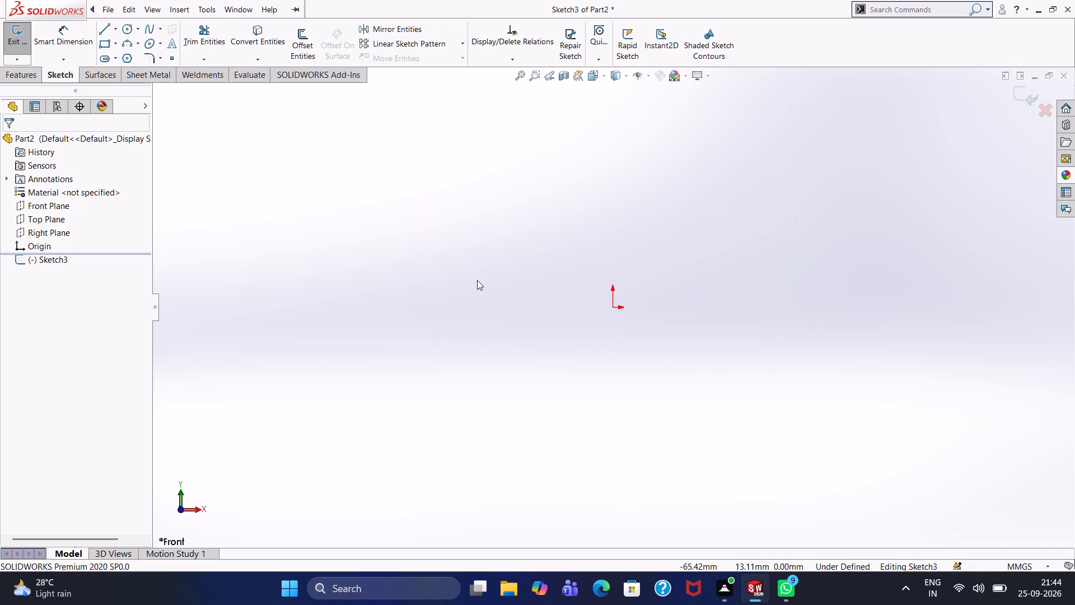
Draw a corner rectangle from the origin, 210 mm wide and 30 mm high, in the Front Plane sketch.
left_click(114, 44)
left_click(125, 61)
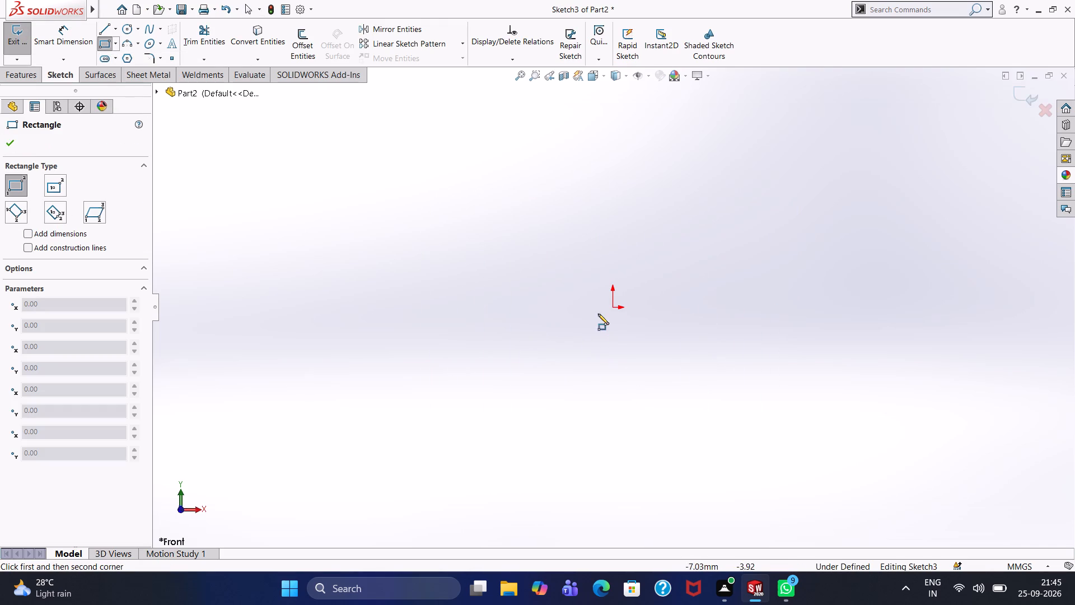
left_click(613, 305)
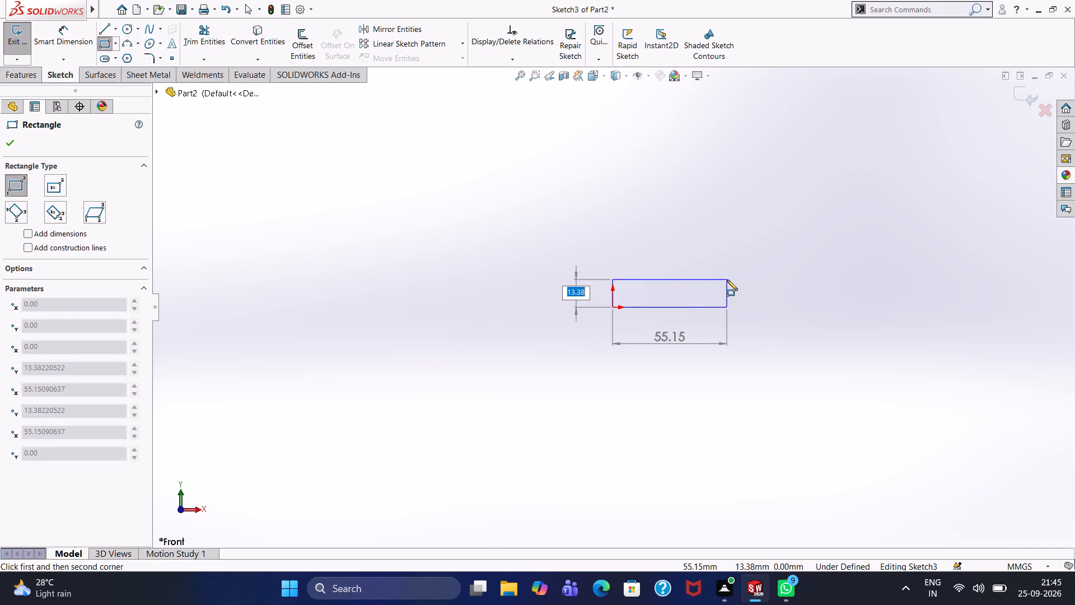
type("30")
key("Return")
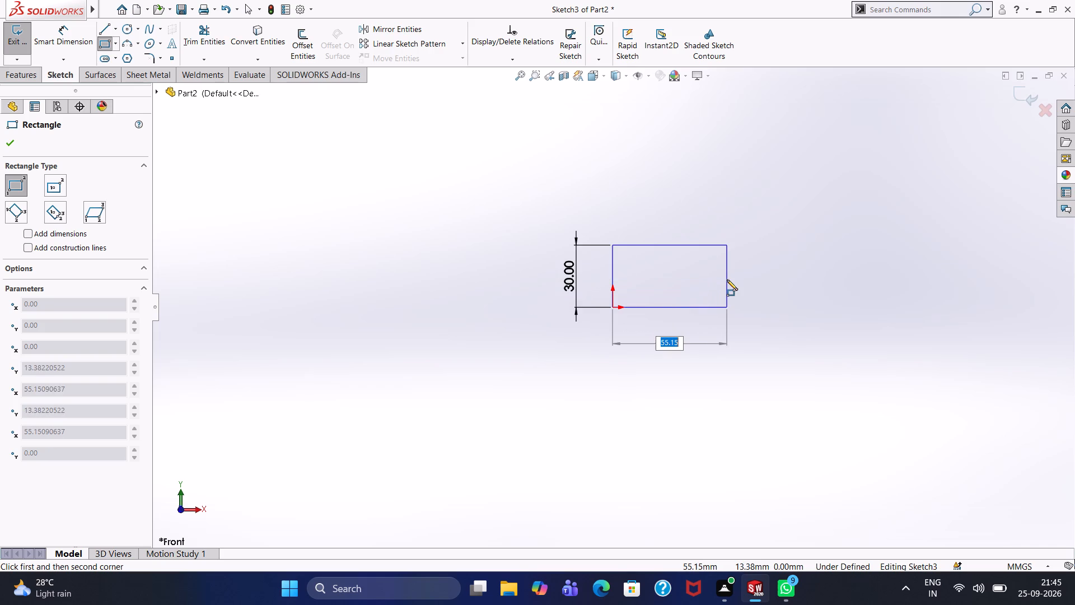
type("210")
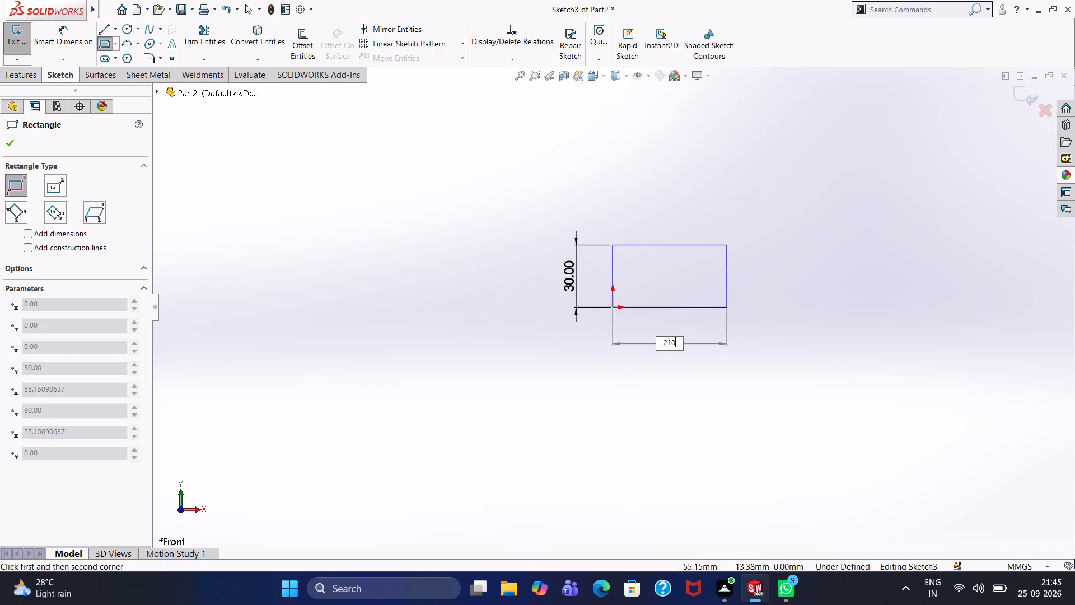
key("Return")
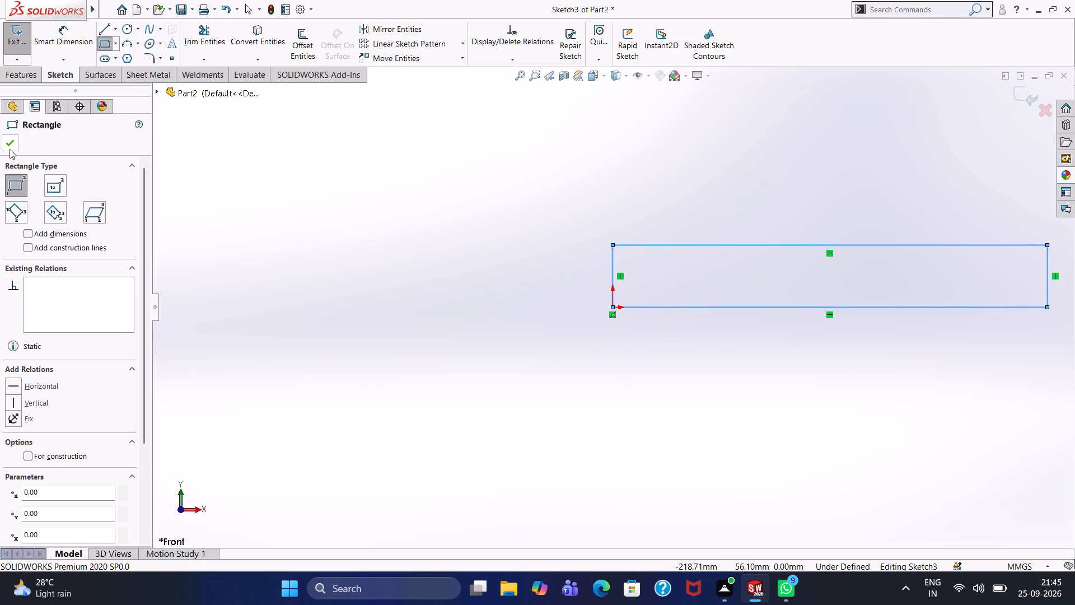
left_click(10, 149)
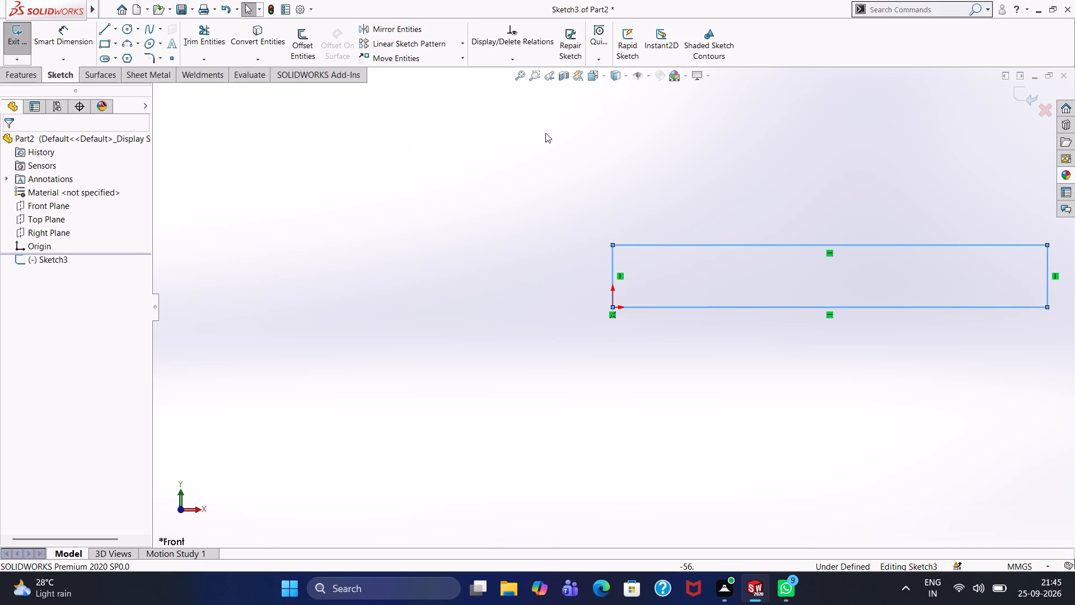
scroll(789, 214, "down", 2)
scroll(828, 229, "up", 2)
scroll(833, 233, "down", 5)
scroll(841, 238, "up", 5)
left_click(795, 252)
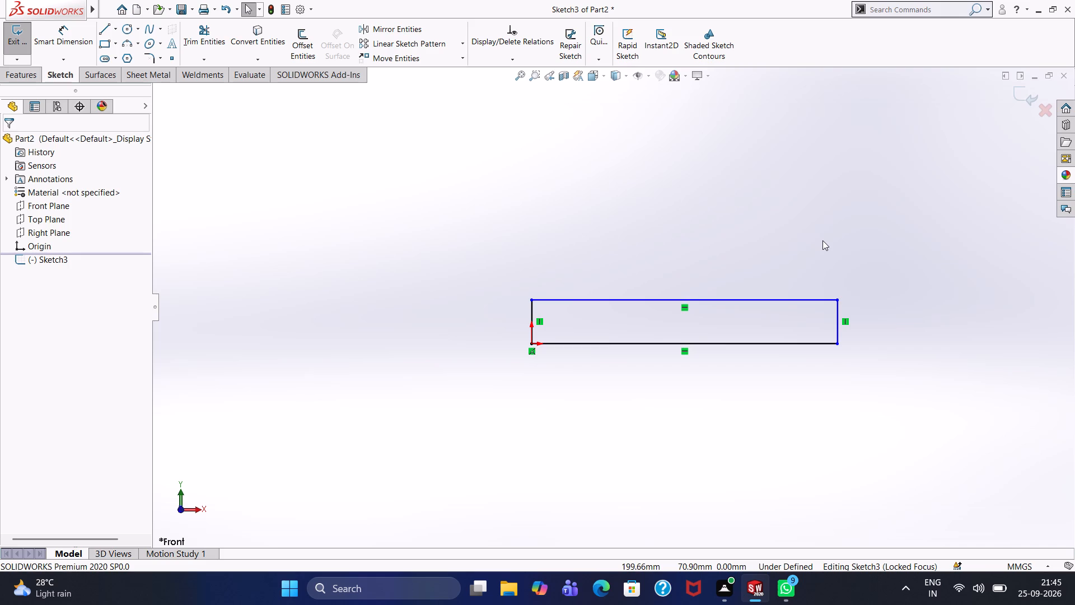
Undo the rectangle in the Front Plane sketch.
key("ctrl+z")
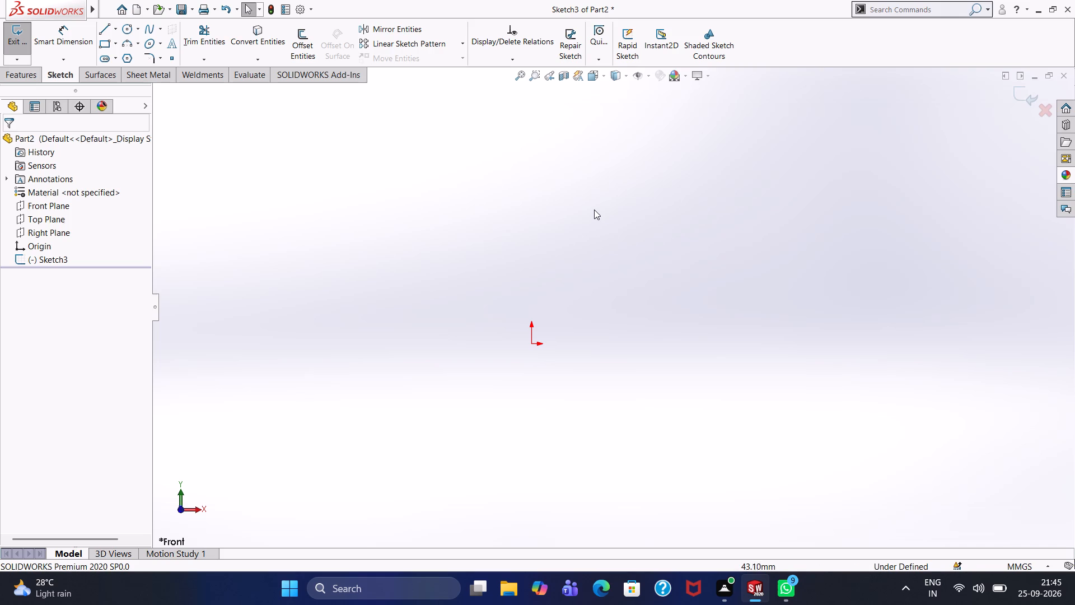
Draw a corner rectangle from the origin, 115 mm wide and 30 mm high, in the Front Plane sketch.
left_click(105, 44)
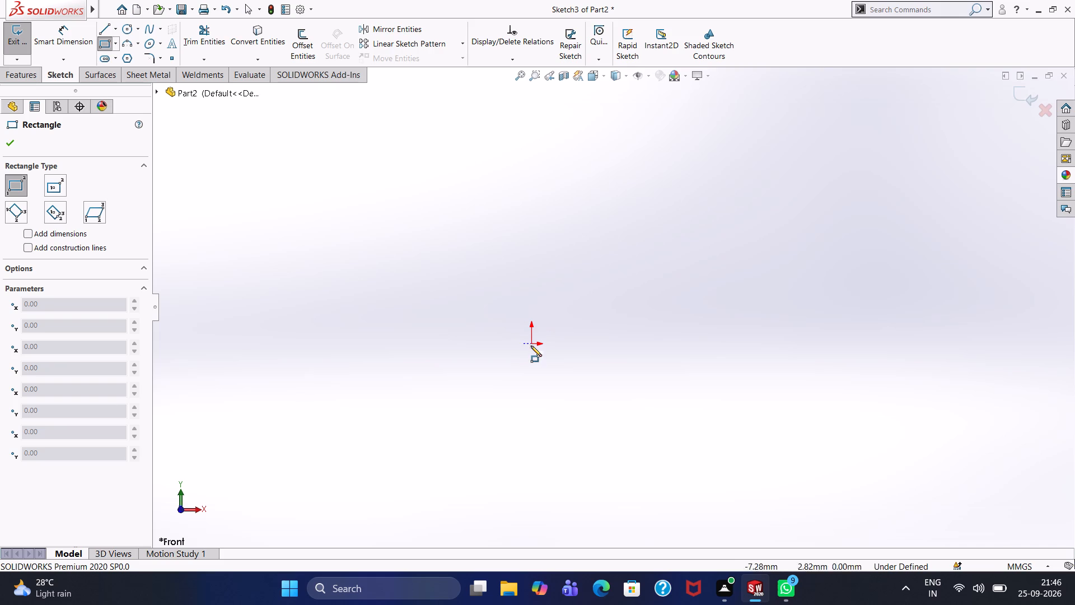
left_click(532, 344)
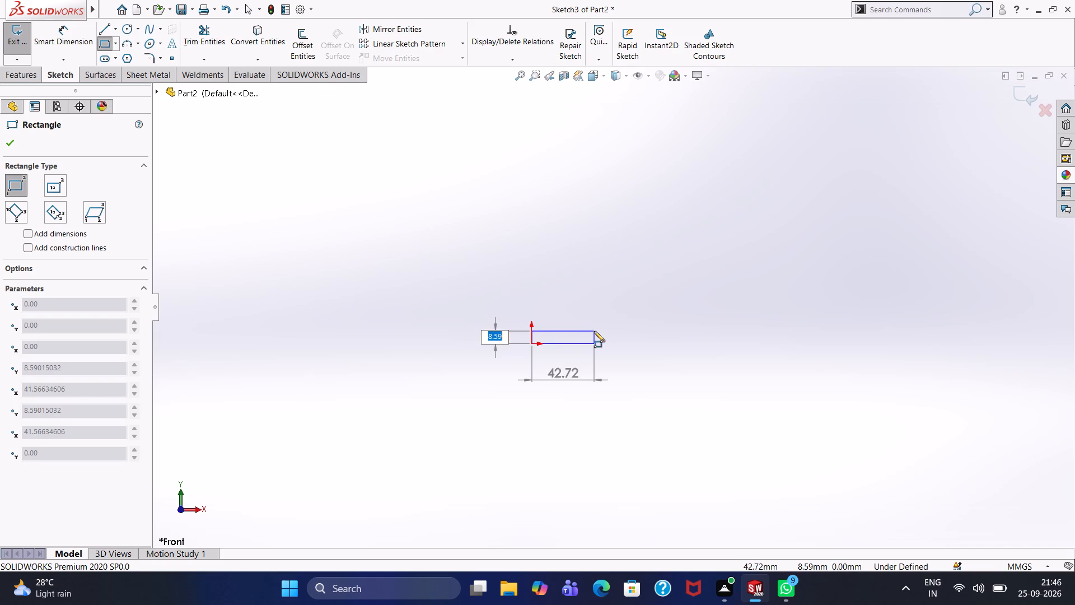
type("30")
key("Return")
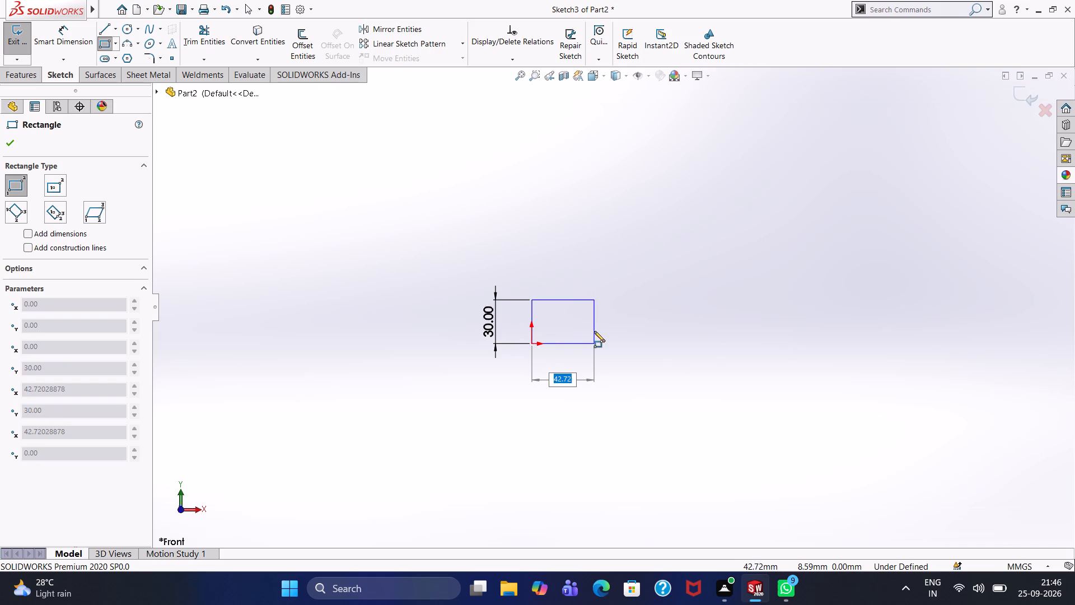
type("115")
key("Return")
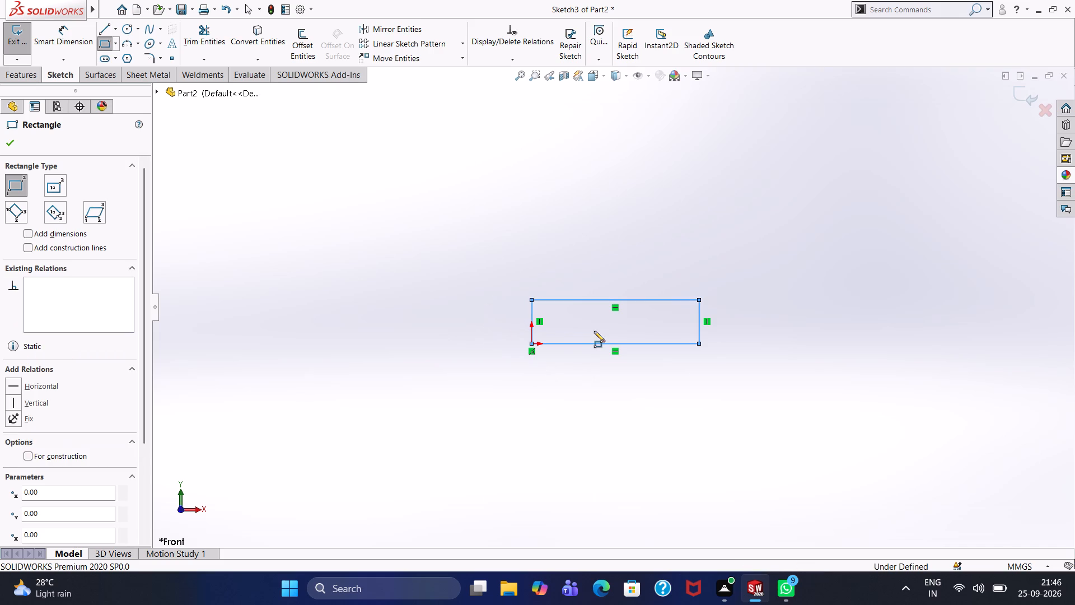
left_click(9, 143)
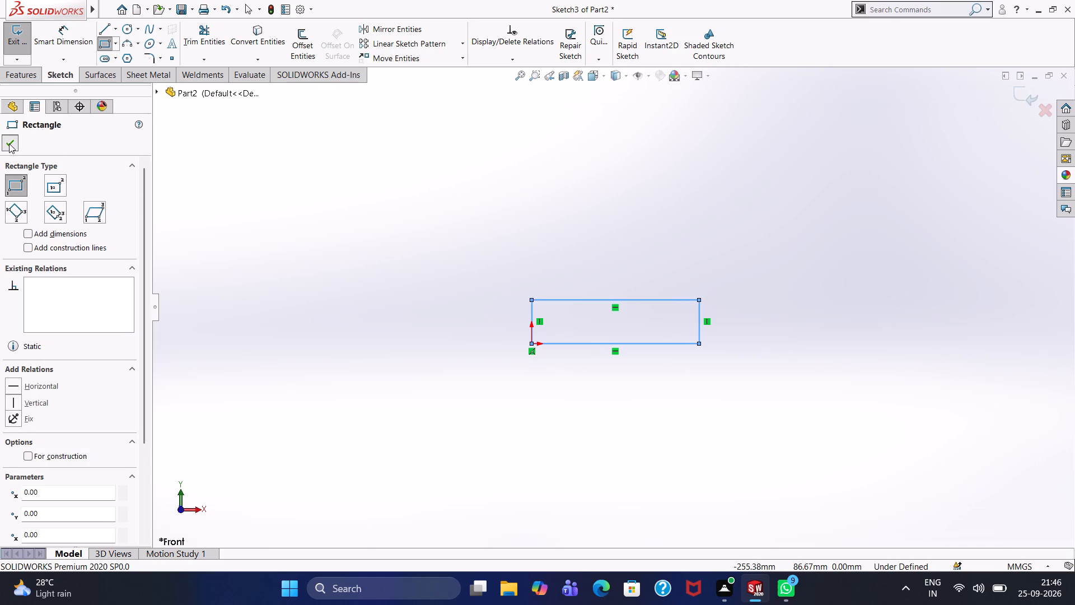
left_click(496, 211)
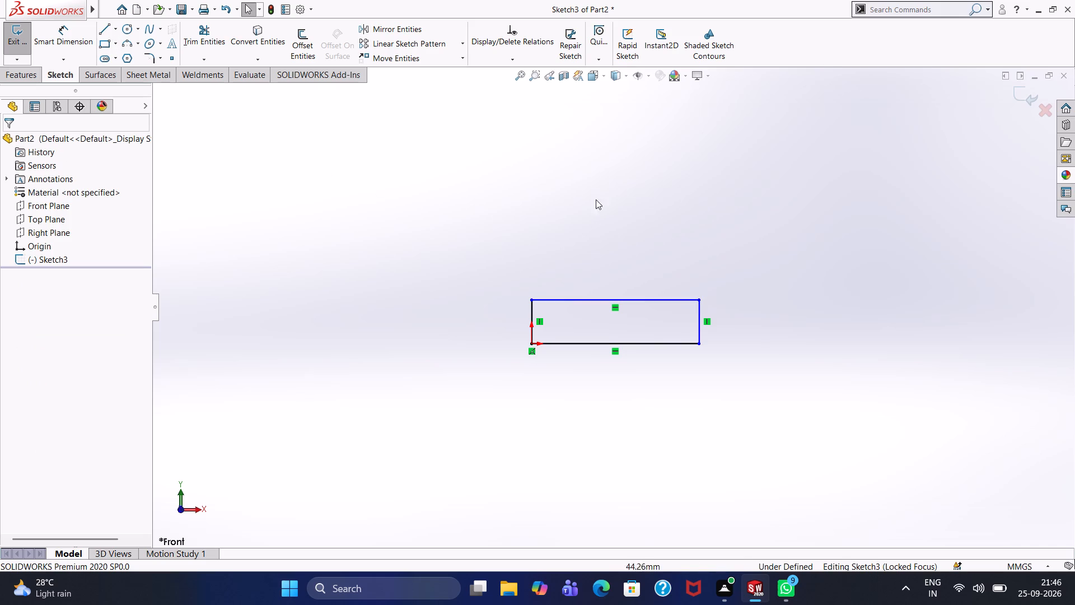
Draw a vertical centerline 273 mm long upward from the midpoint of the rectangle's top edge.
left_click(118, 29)
left_click(123, 55)
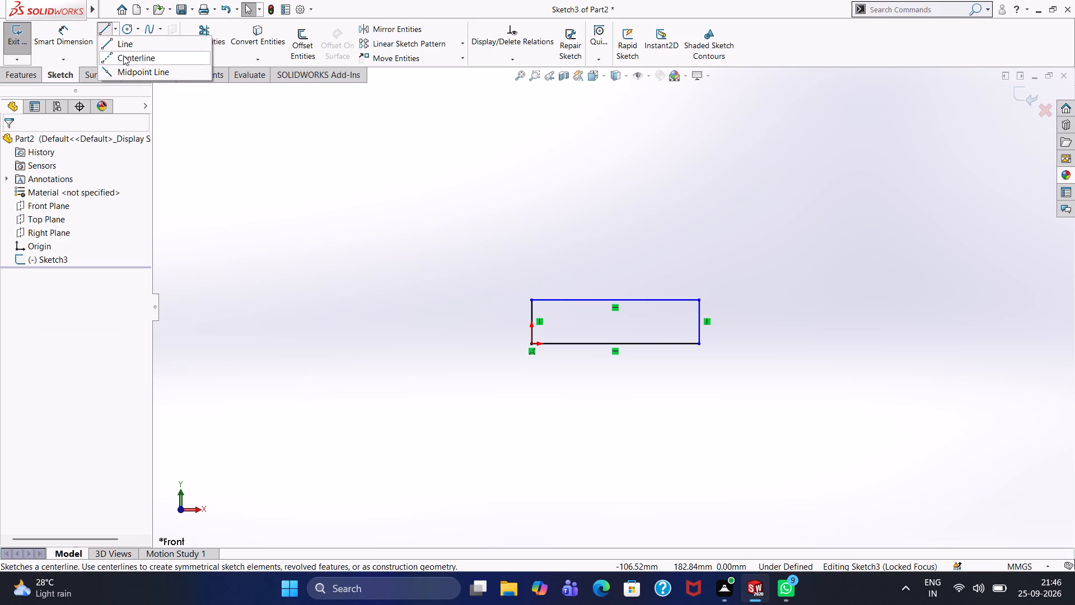
left_click(616, 301)
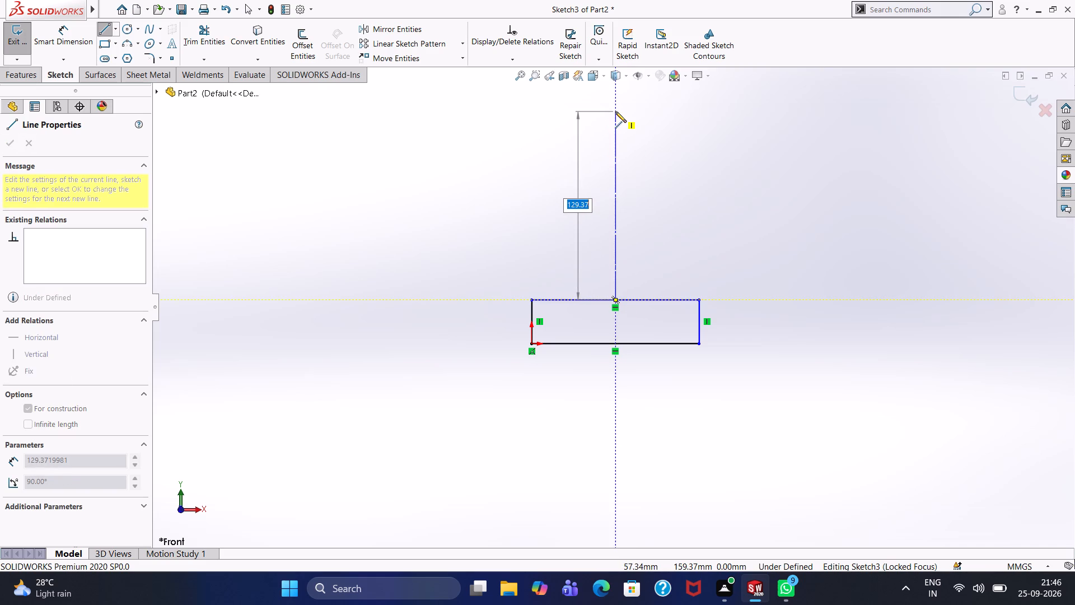
type("273")
key("Return")
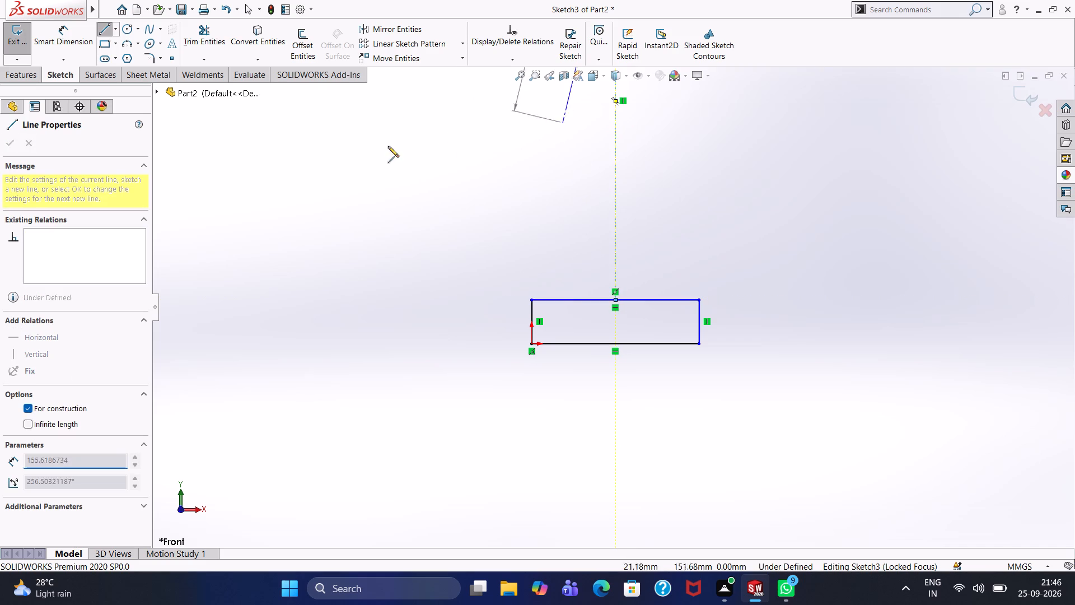
right_click(389, 151)
left_click(408, 157)
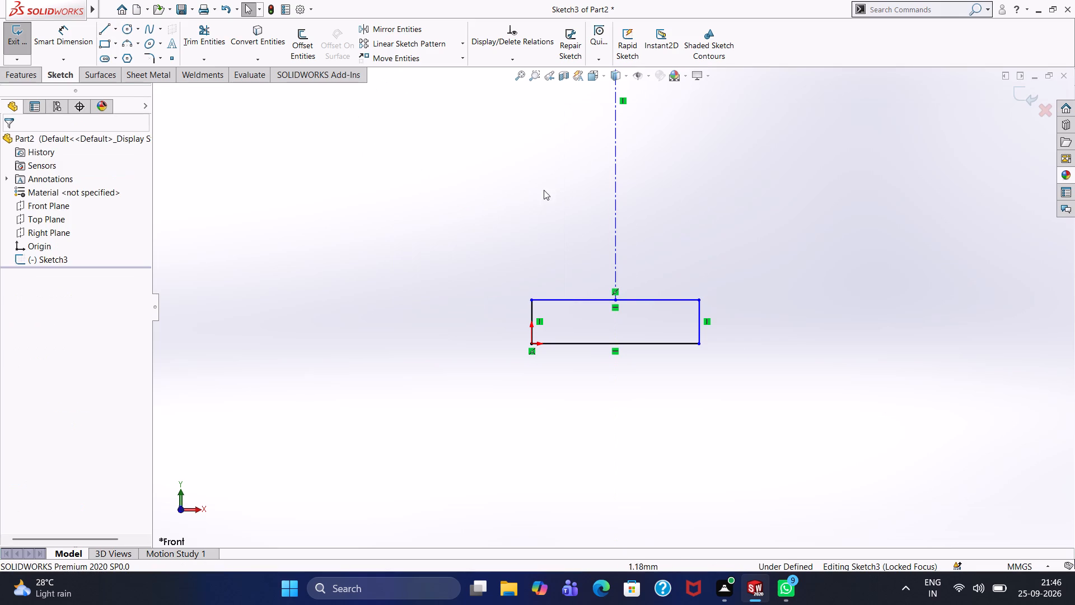
Draw connected lines from the rectangle's top midpoint: 30 mm left, 32 mm up, left in line with the rectangle's left edge, and 211 mm up.
scroll(544, 190, "down", 2)
scroll(555, 188, "up", 7)
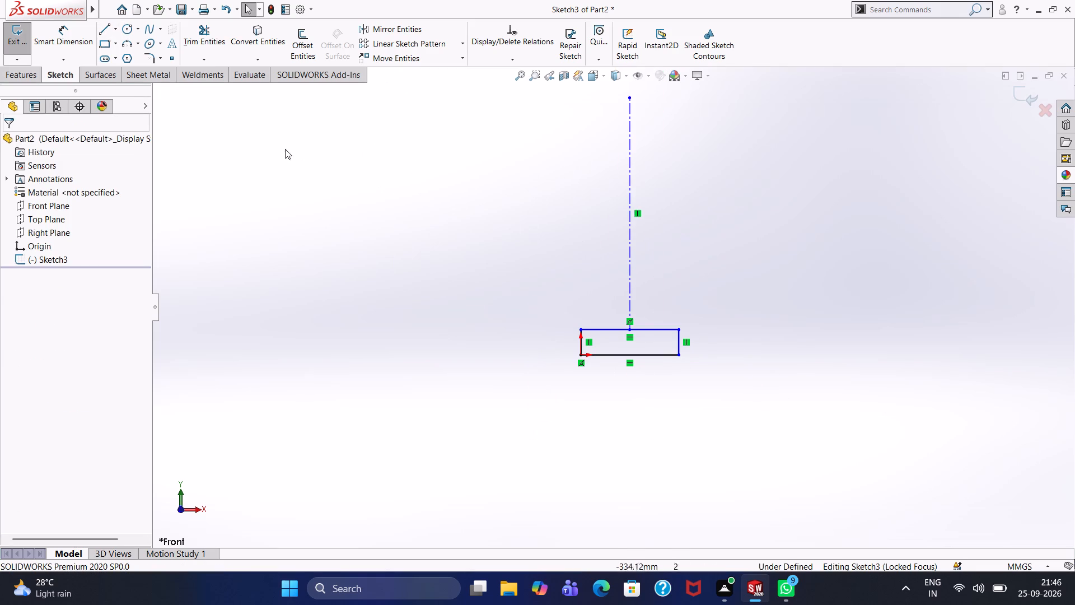
left_click(106, 31)
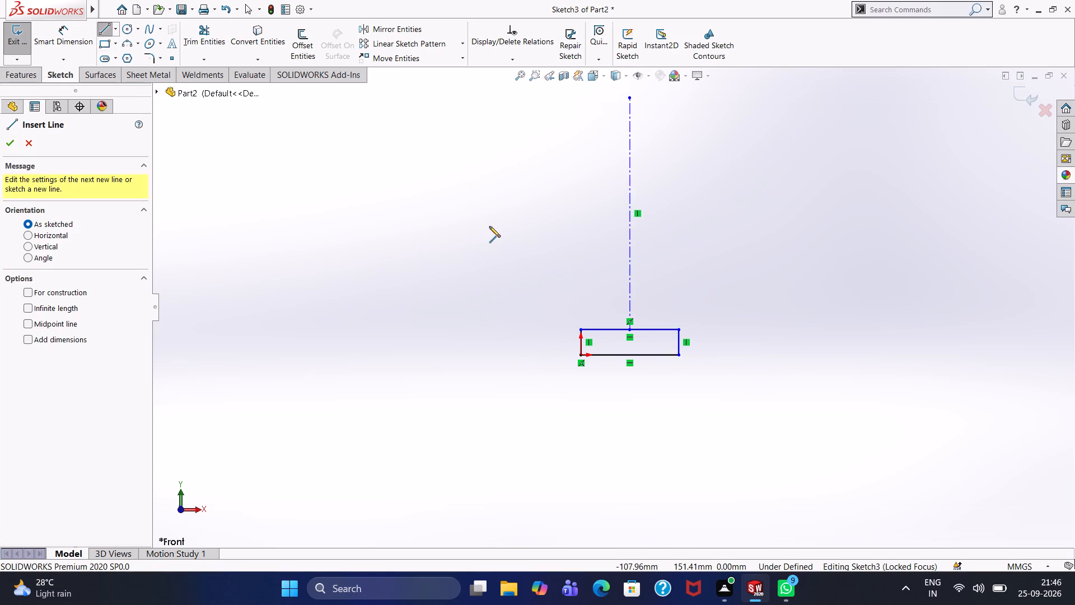
left_click(629, 328)
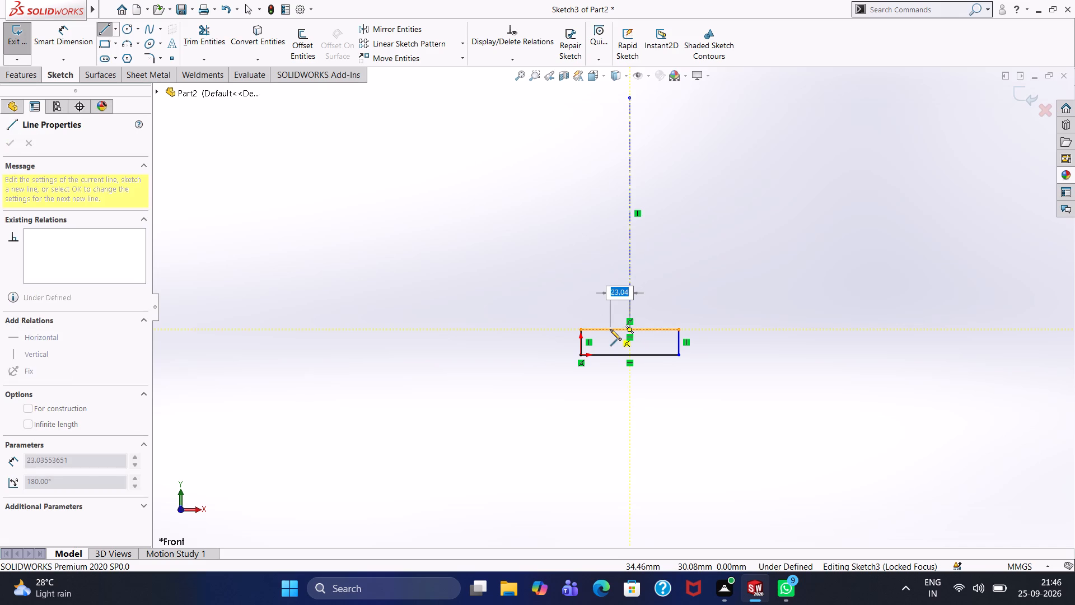
type("30")
key("Return")
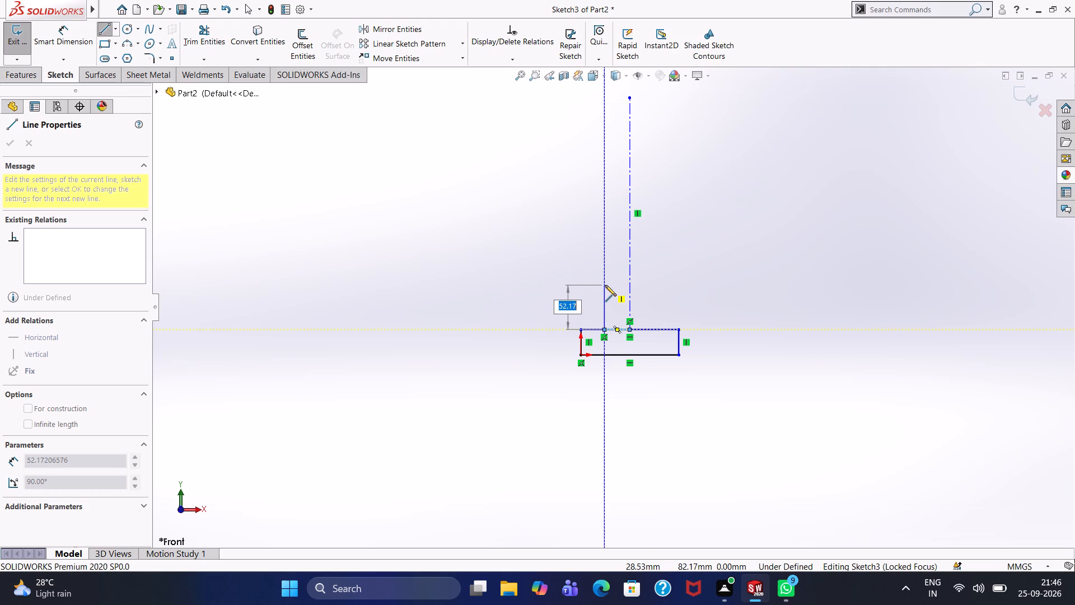
type("32")
key("Return")
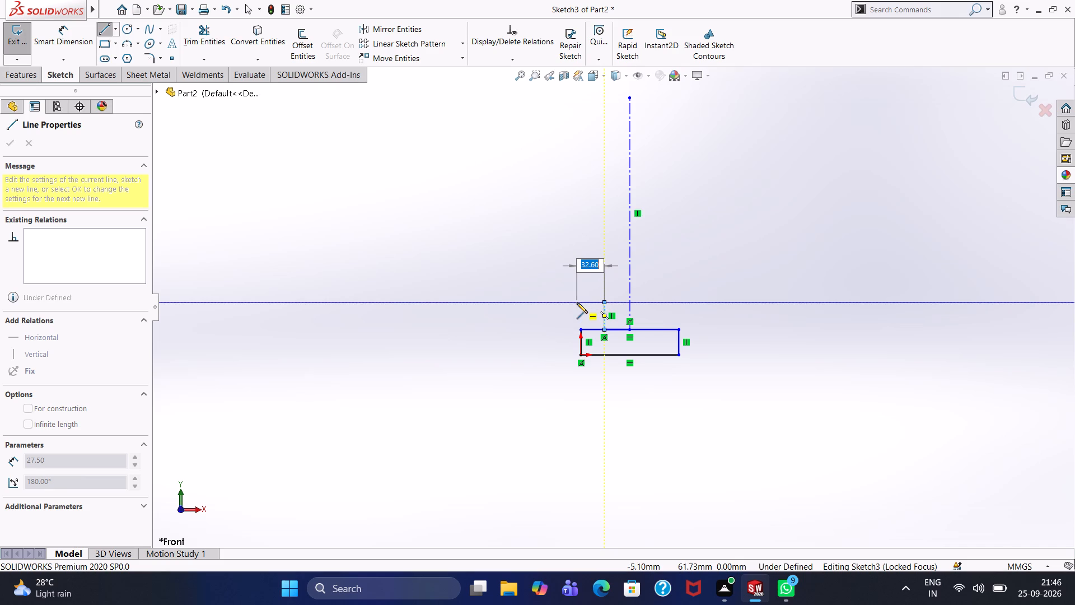
left_click(581, 299)
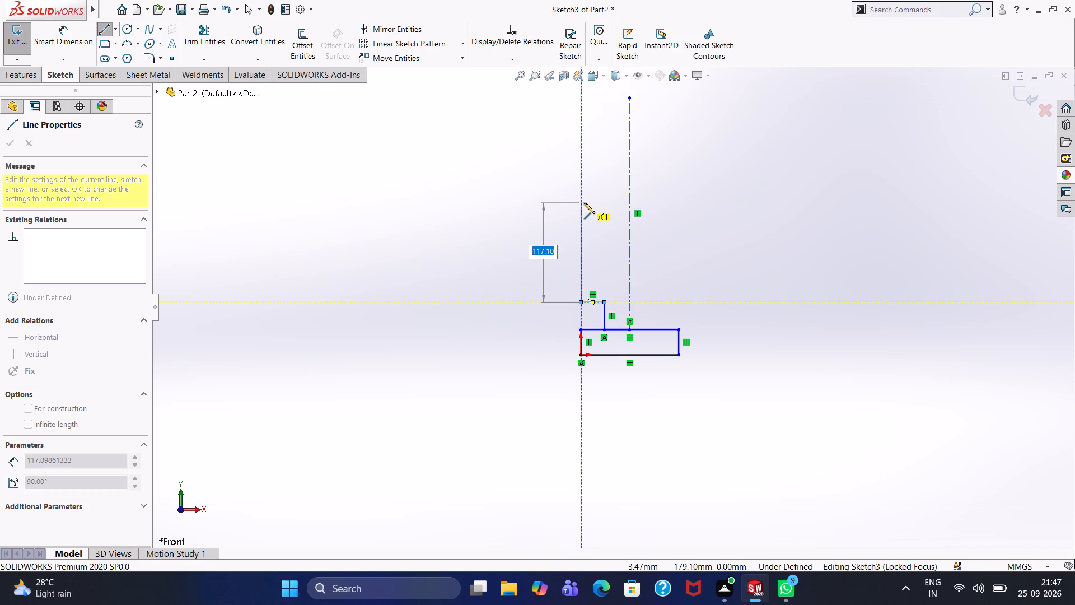
type("11")
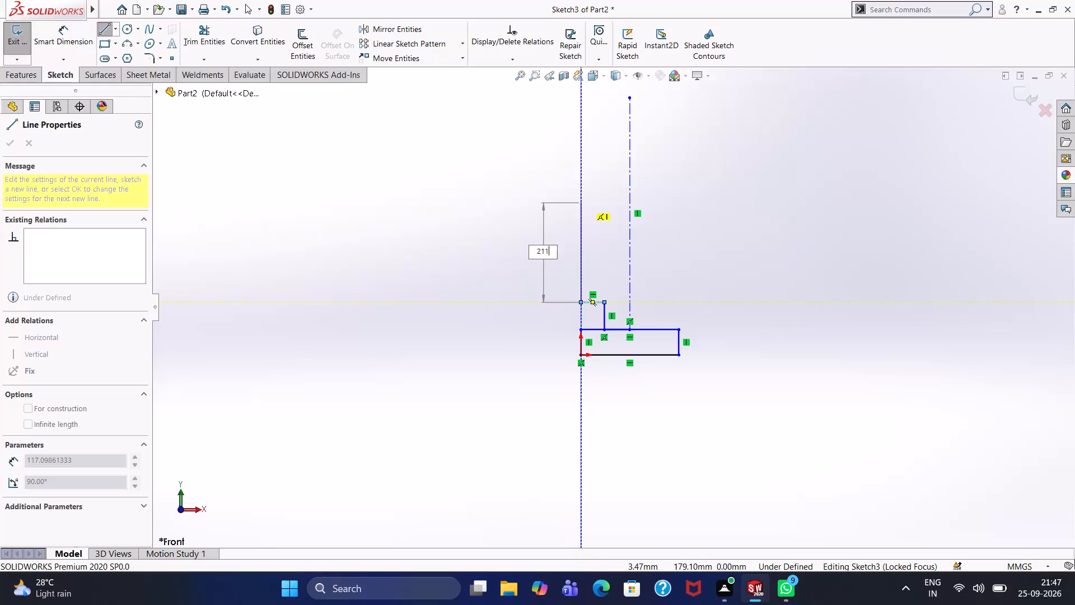
key("Return")
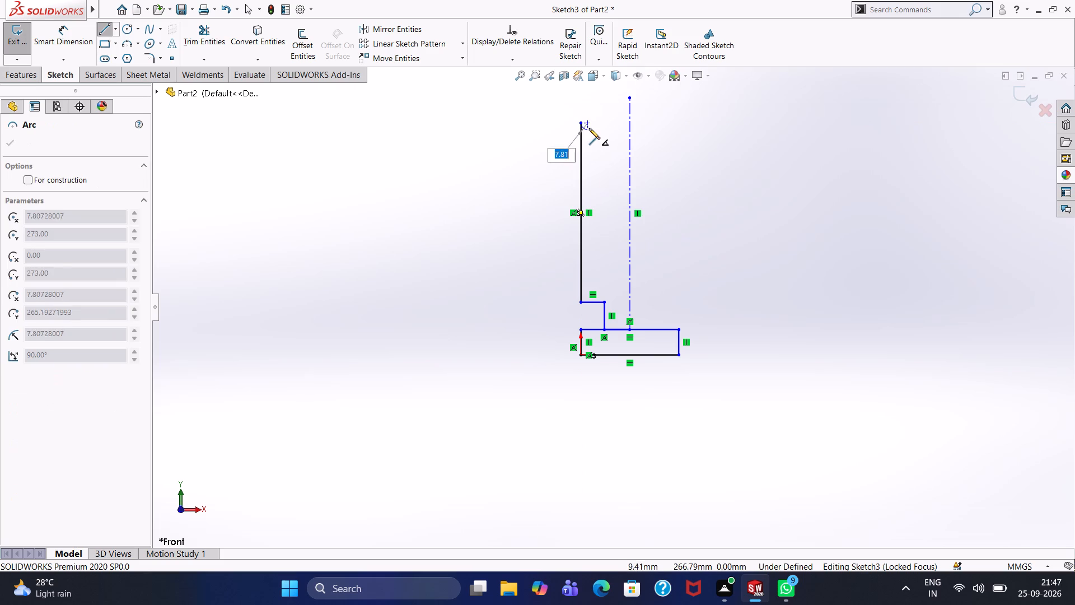
key("Escape")
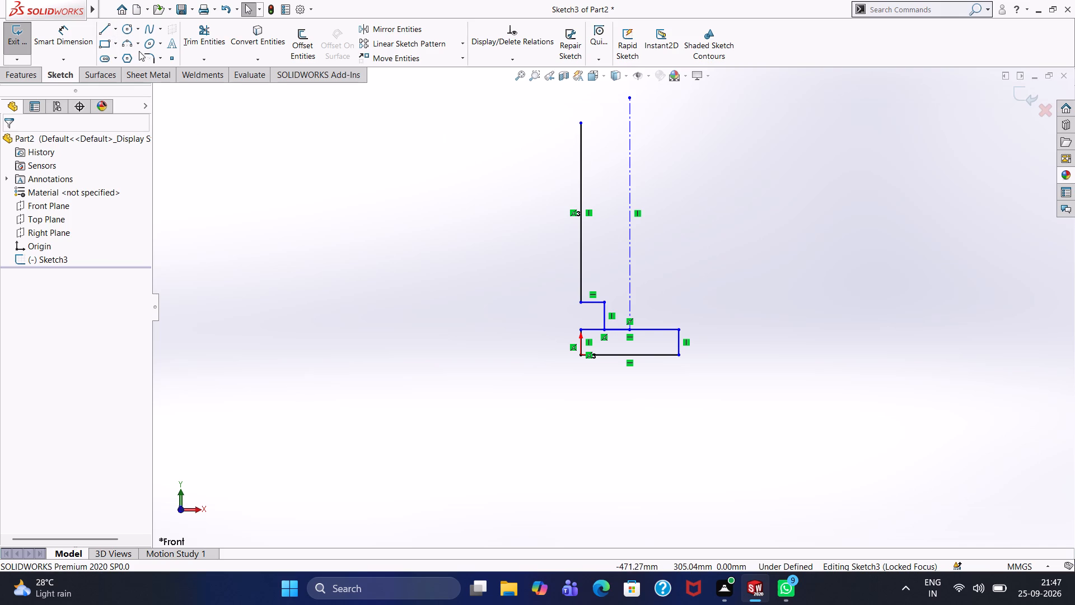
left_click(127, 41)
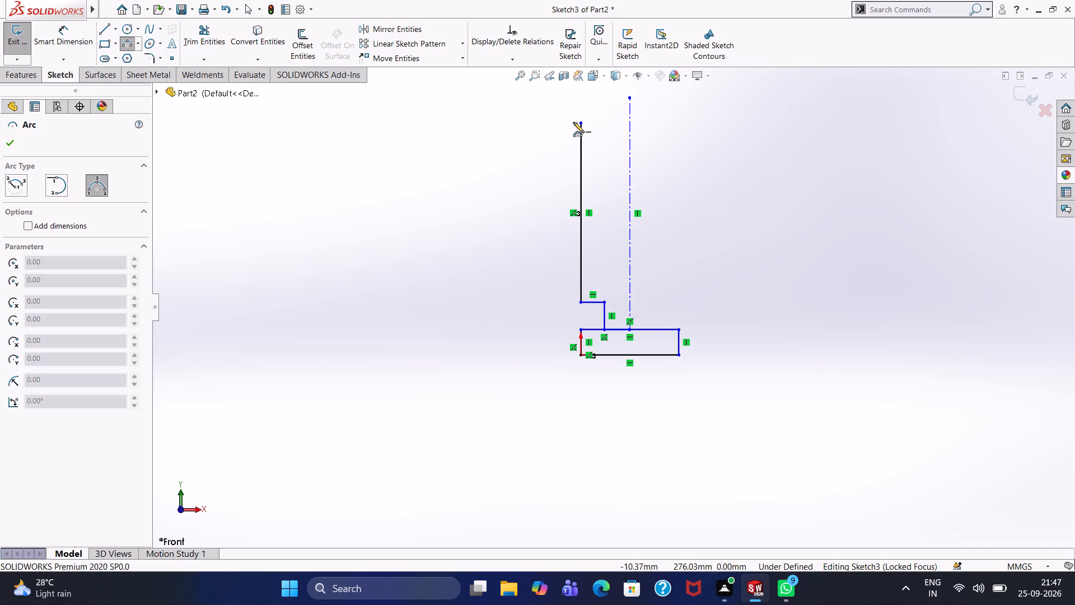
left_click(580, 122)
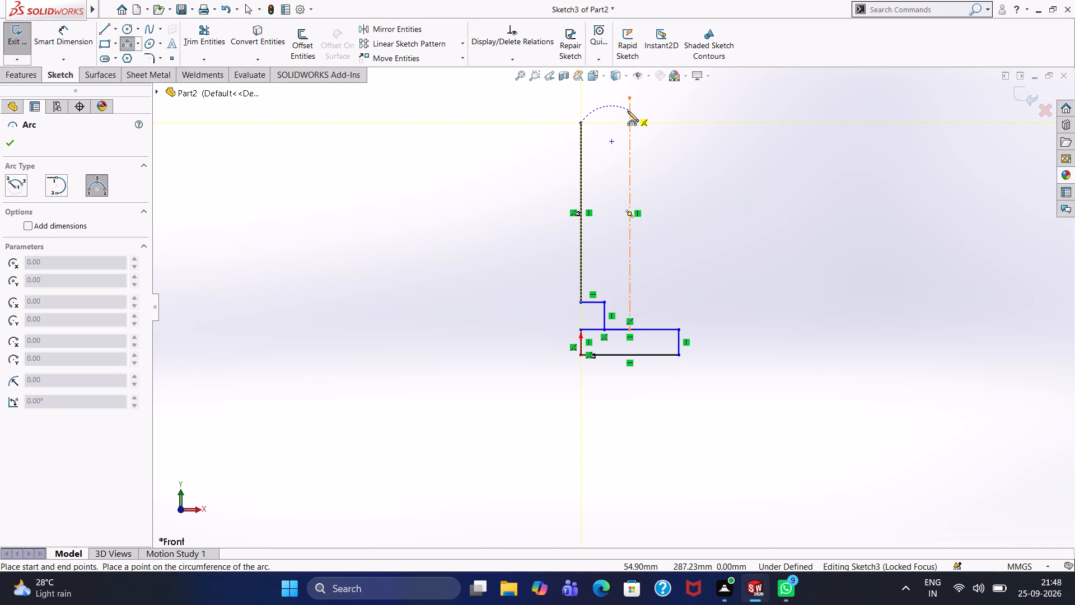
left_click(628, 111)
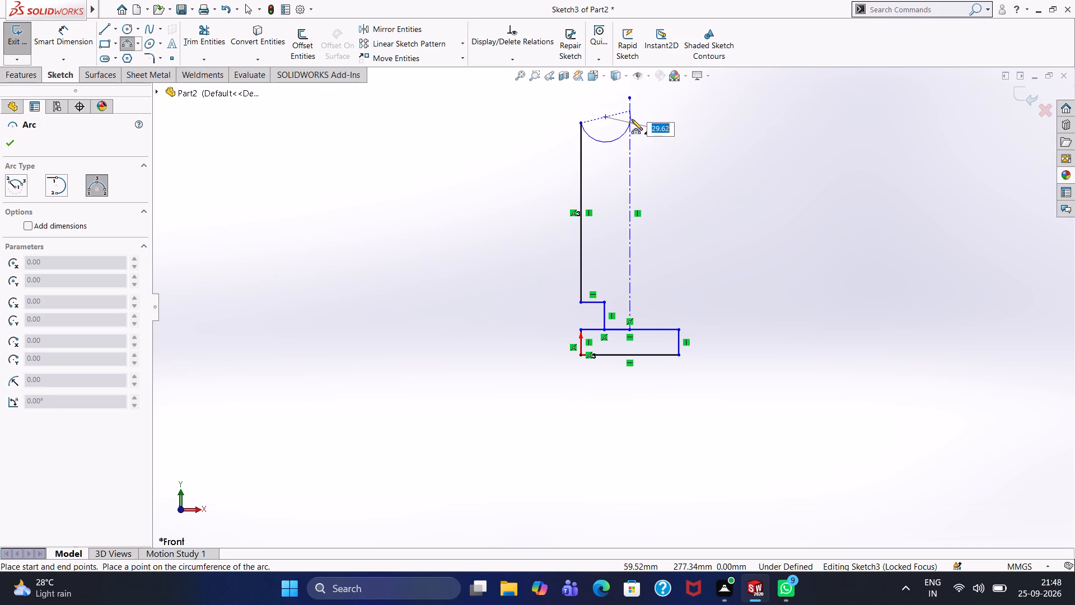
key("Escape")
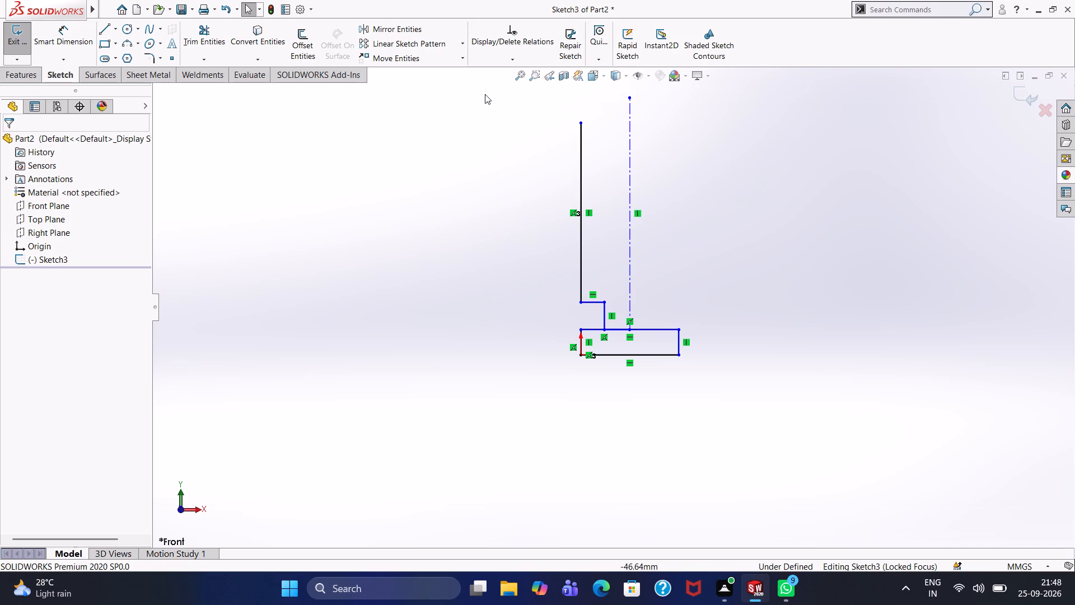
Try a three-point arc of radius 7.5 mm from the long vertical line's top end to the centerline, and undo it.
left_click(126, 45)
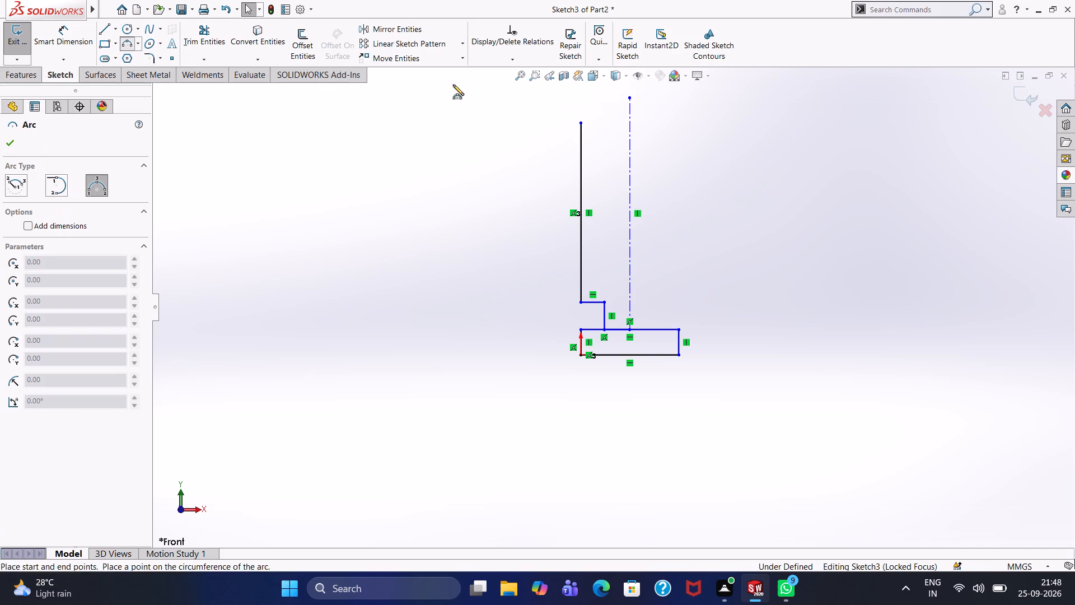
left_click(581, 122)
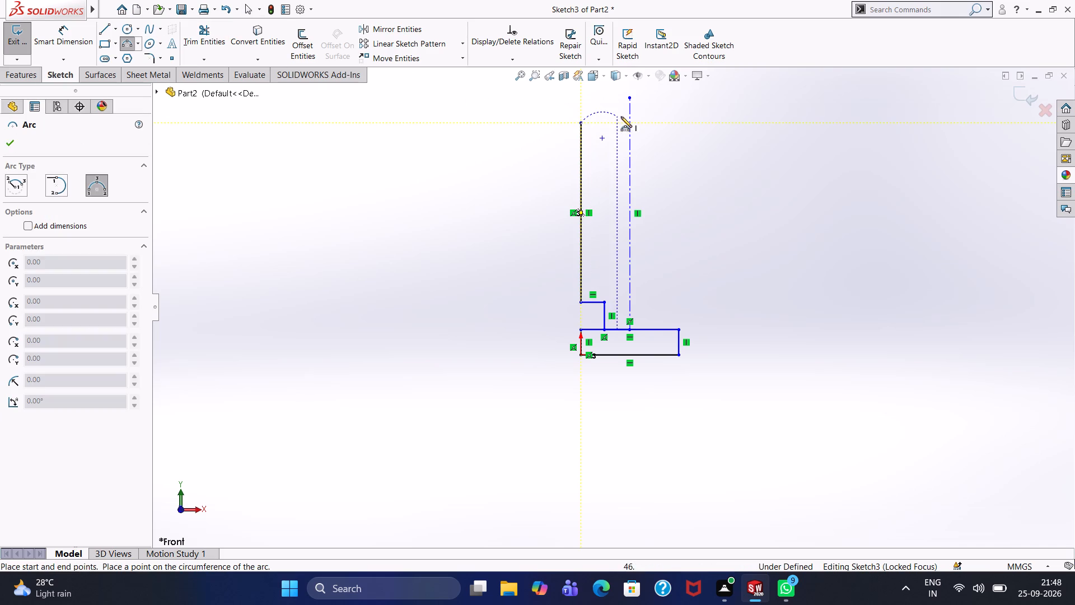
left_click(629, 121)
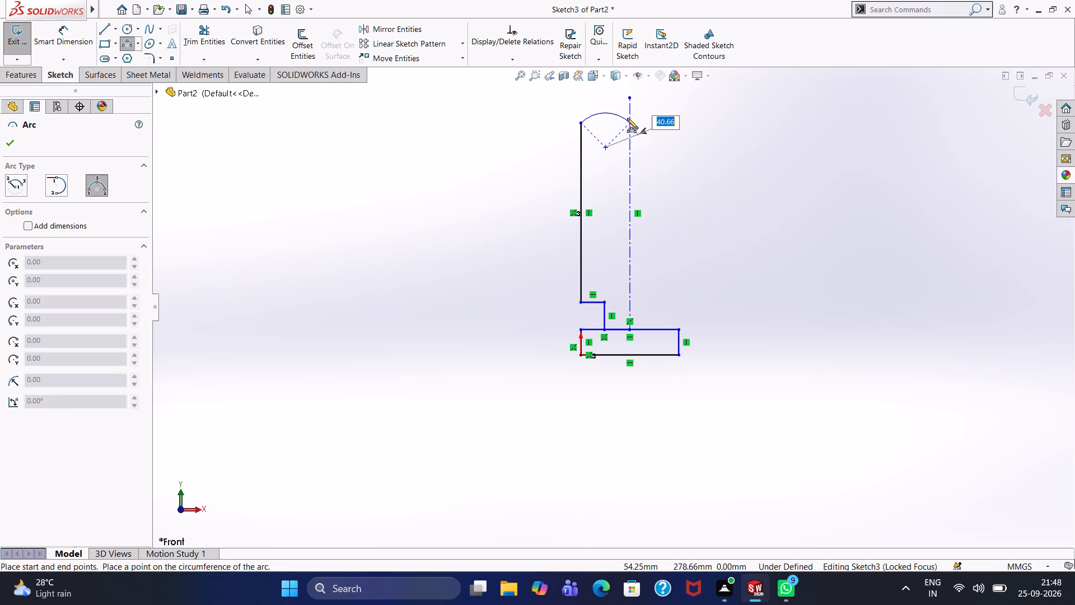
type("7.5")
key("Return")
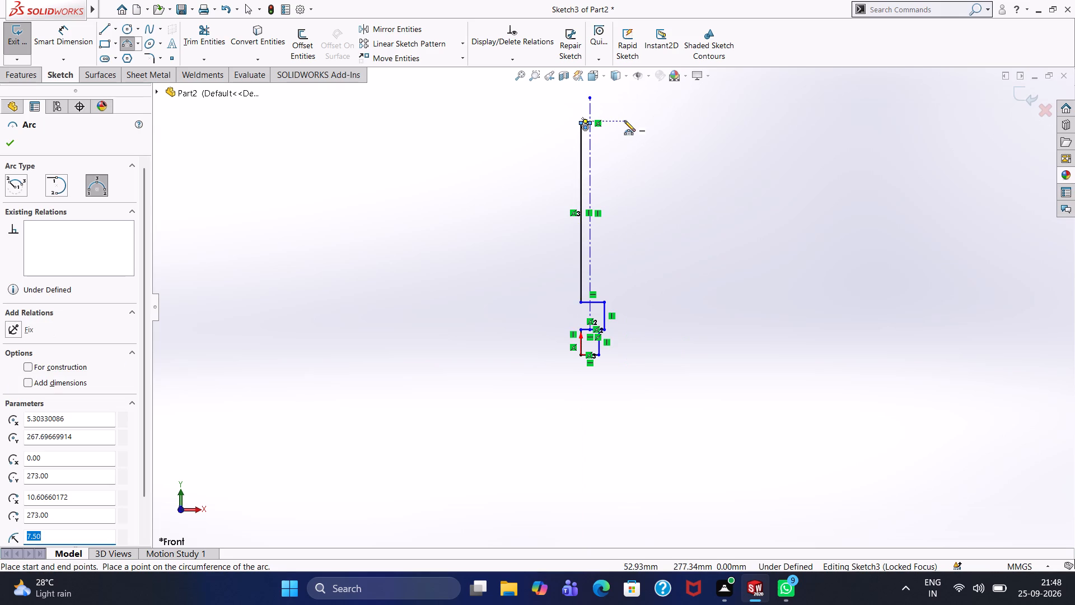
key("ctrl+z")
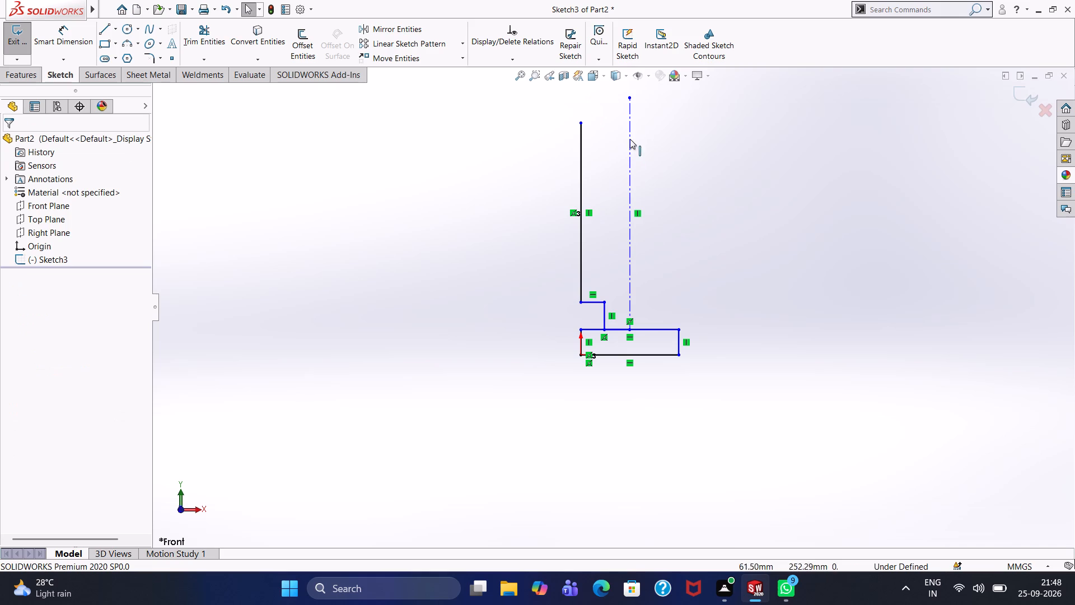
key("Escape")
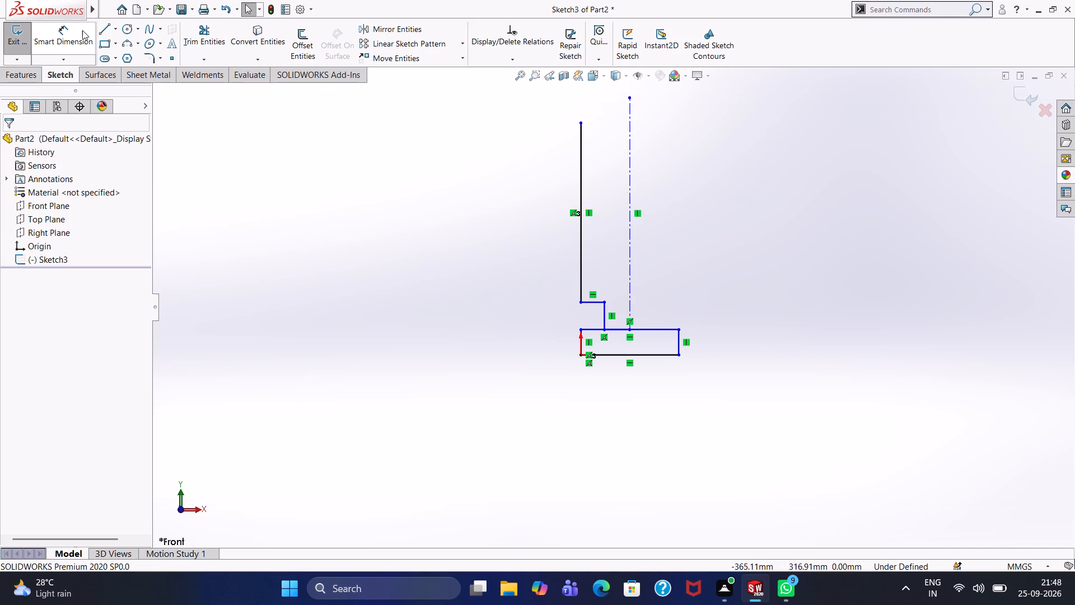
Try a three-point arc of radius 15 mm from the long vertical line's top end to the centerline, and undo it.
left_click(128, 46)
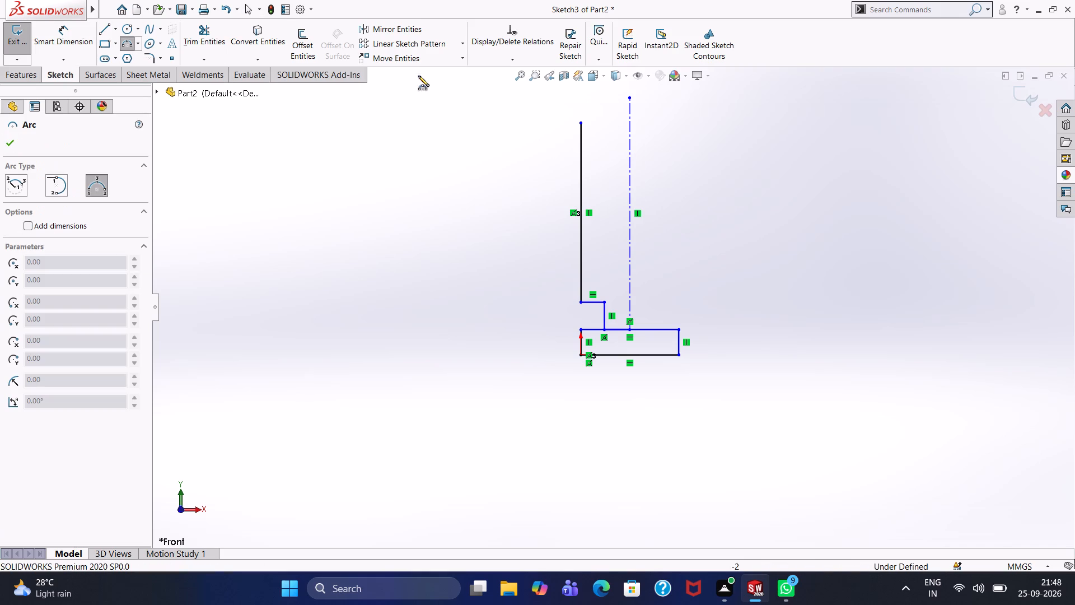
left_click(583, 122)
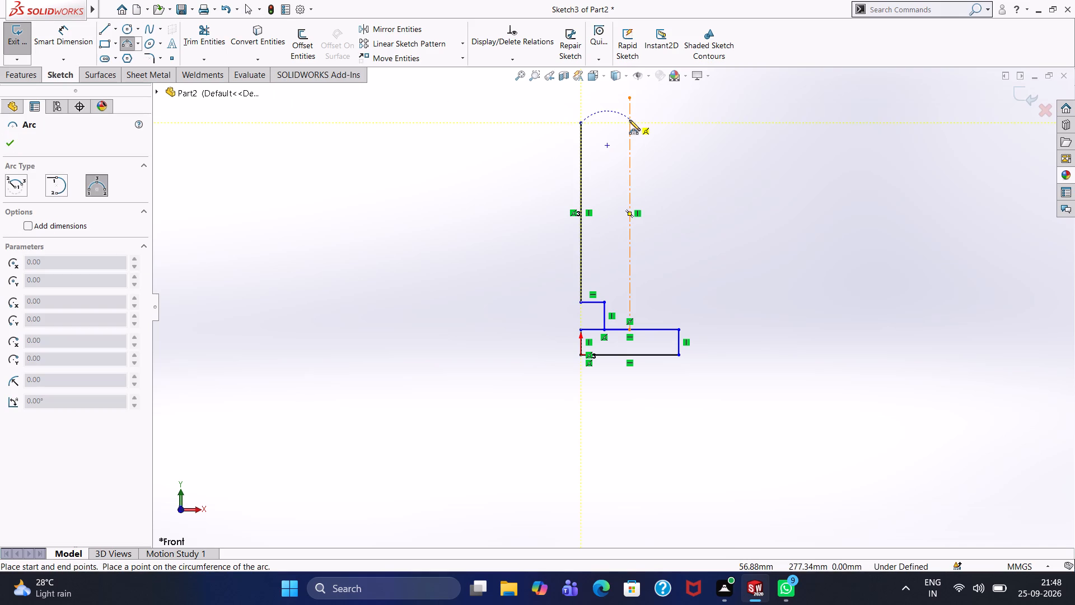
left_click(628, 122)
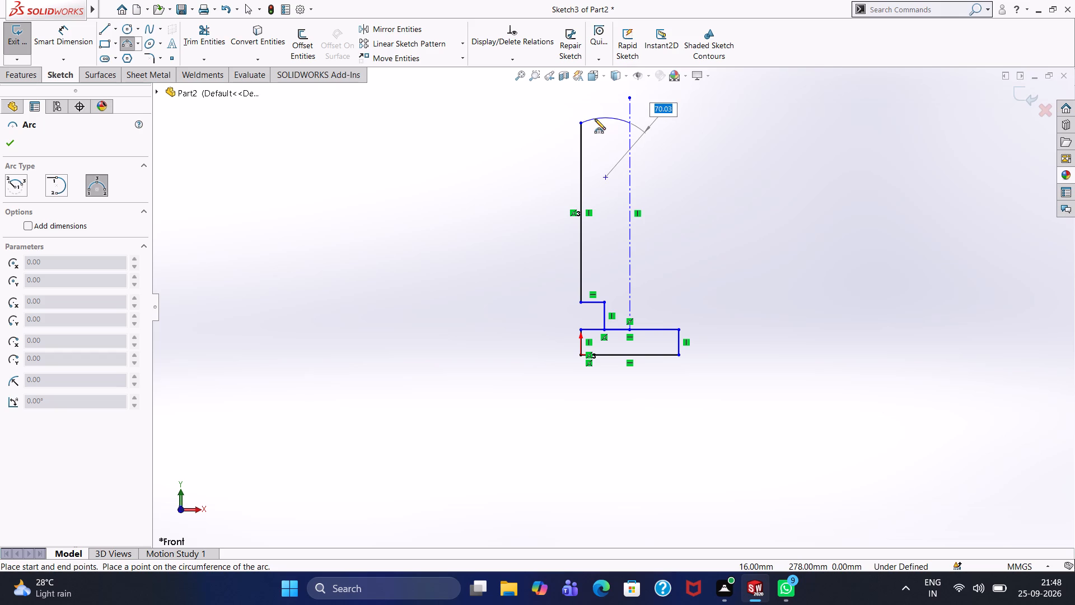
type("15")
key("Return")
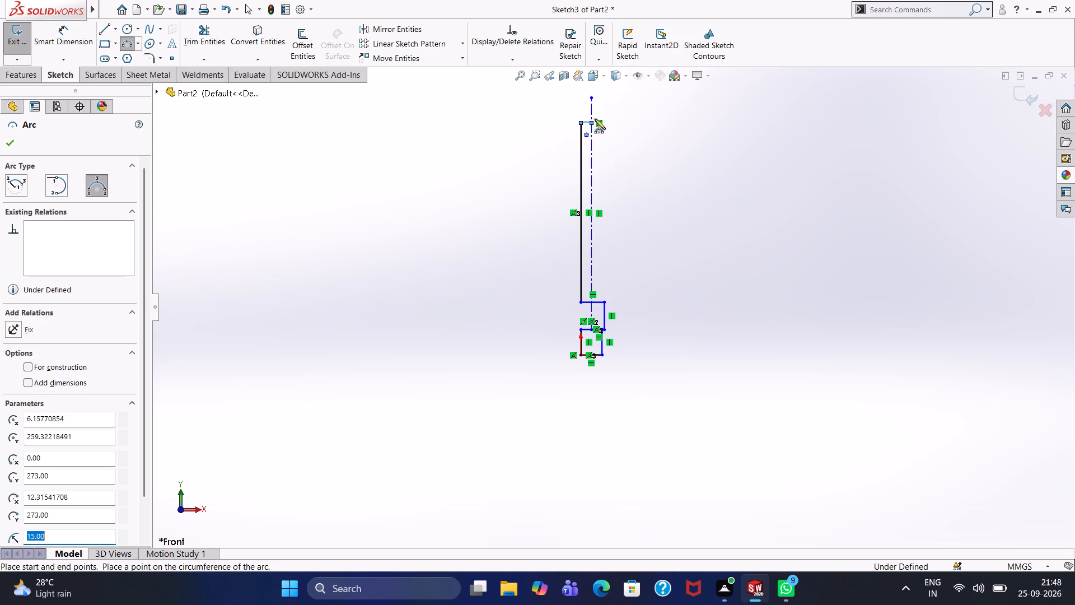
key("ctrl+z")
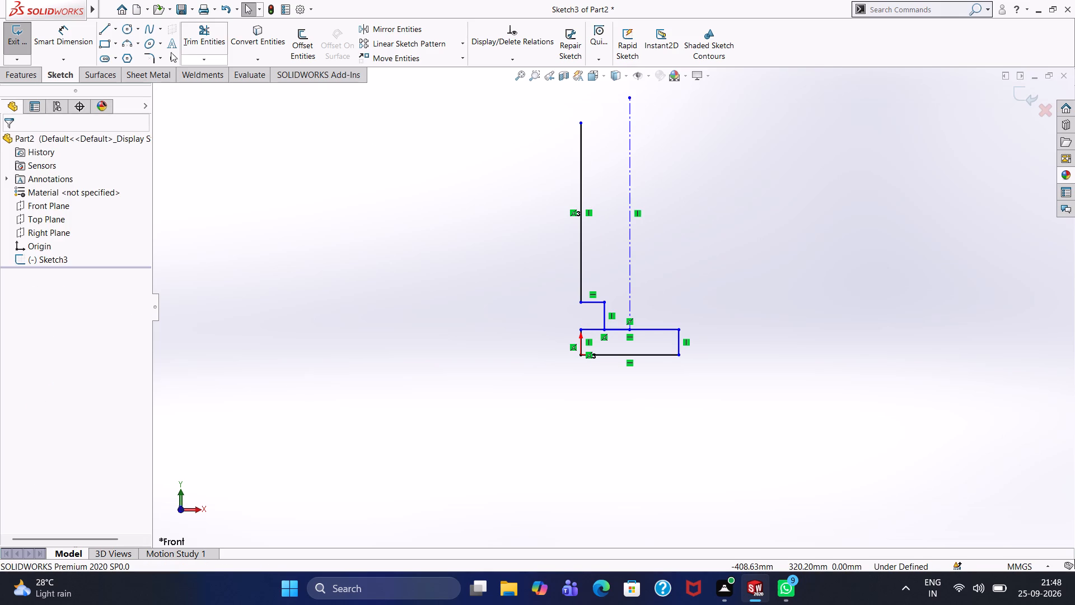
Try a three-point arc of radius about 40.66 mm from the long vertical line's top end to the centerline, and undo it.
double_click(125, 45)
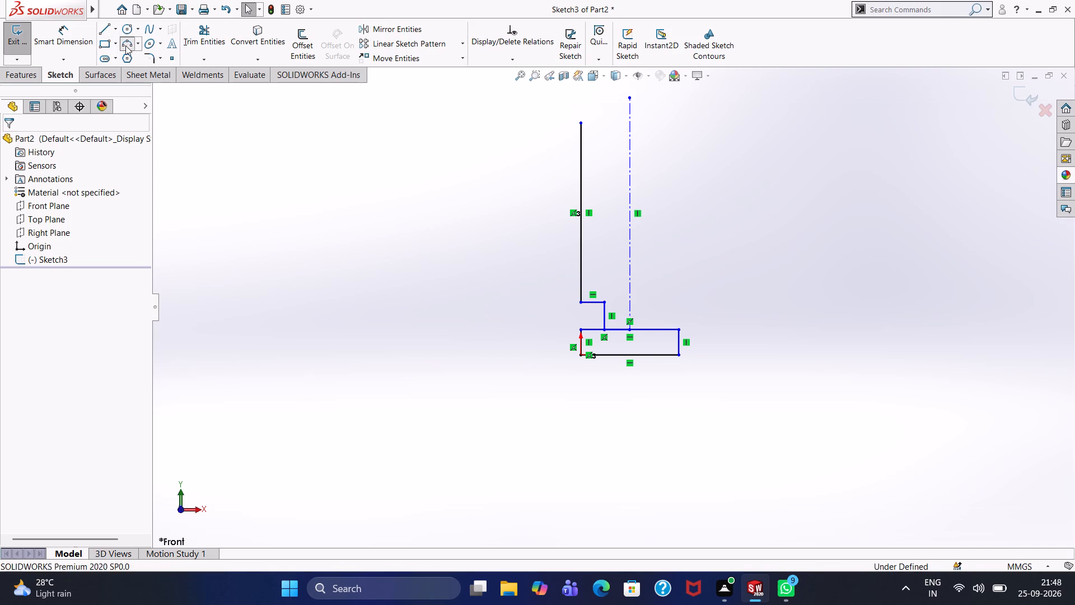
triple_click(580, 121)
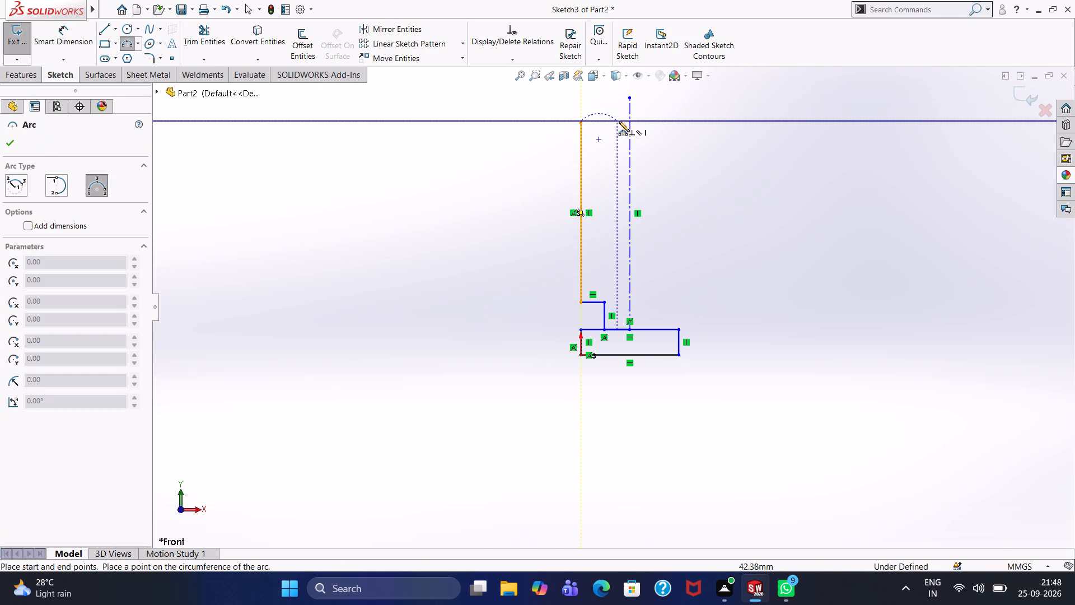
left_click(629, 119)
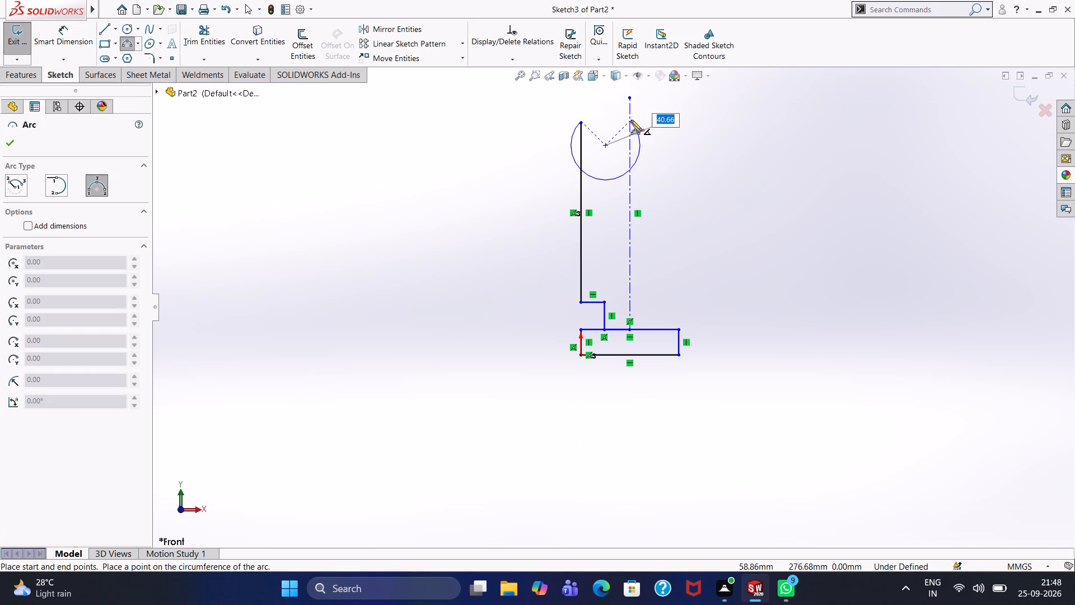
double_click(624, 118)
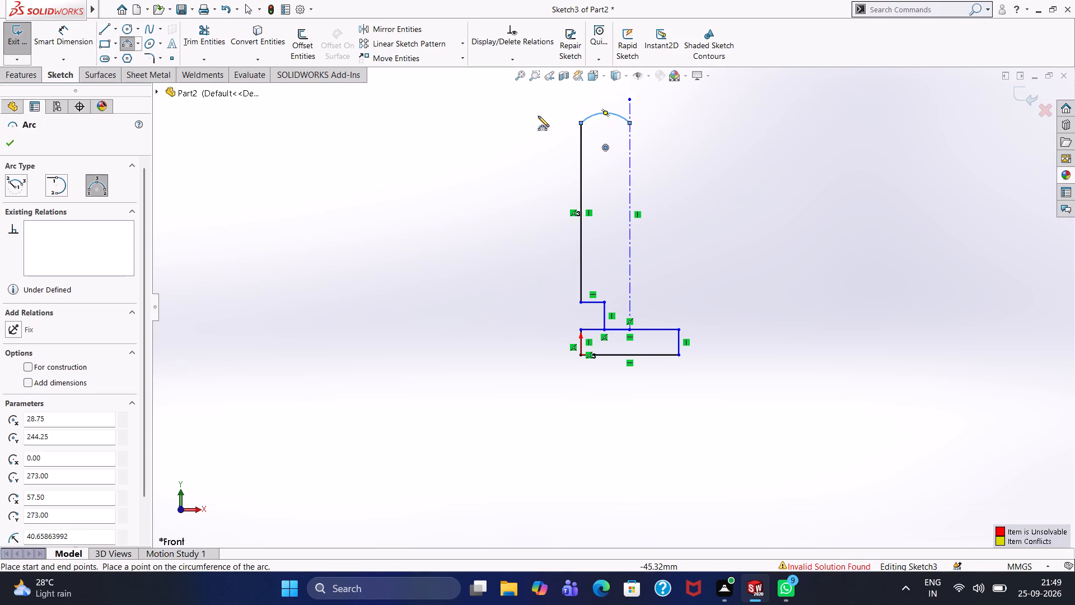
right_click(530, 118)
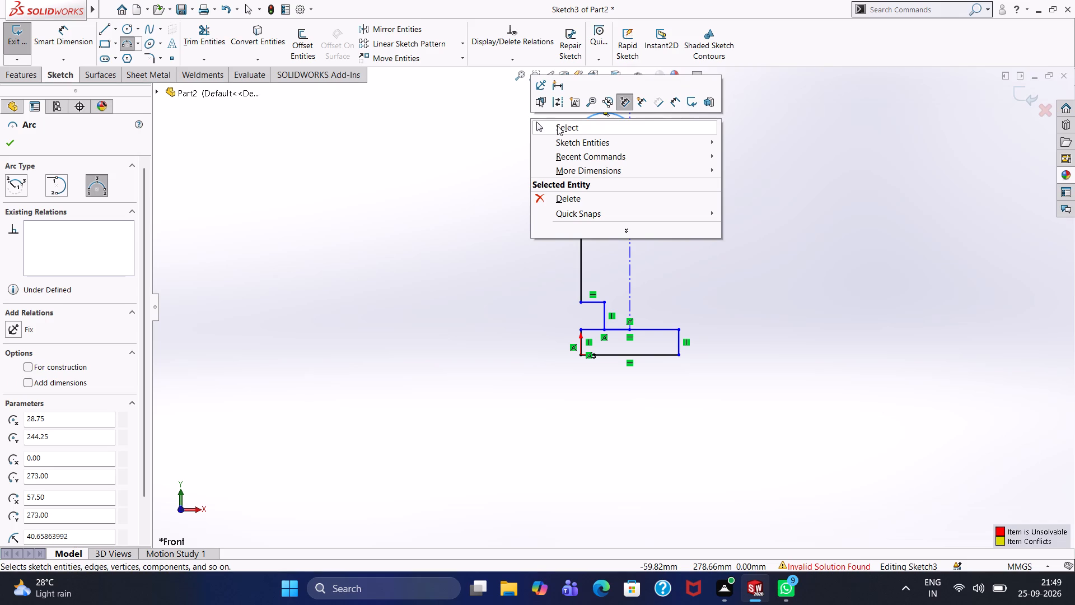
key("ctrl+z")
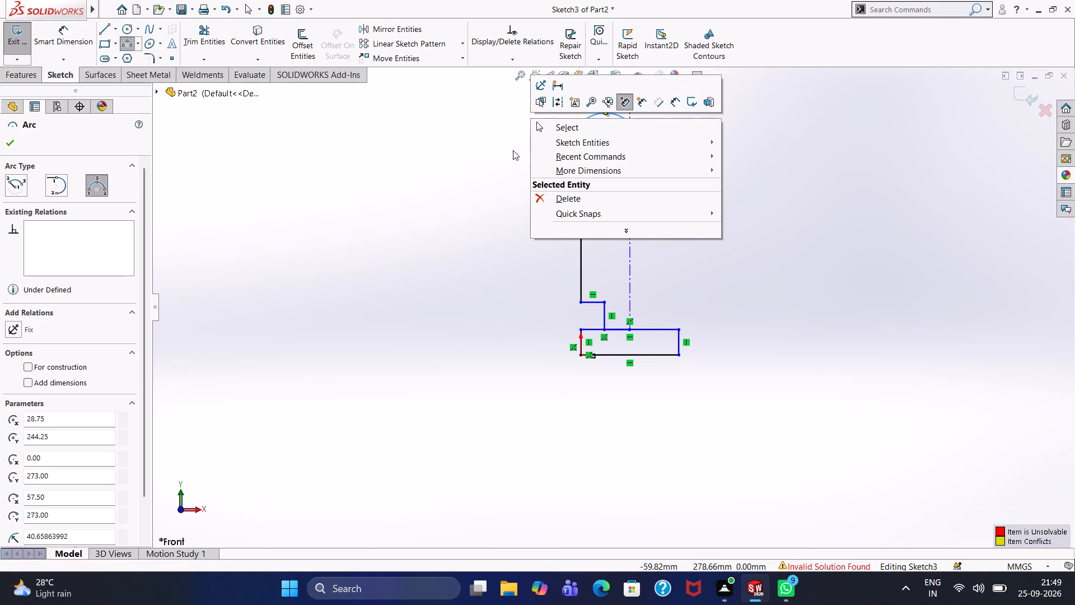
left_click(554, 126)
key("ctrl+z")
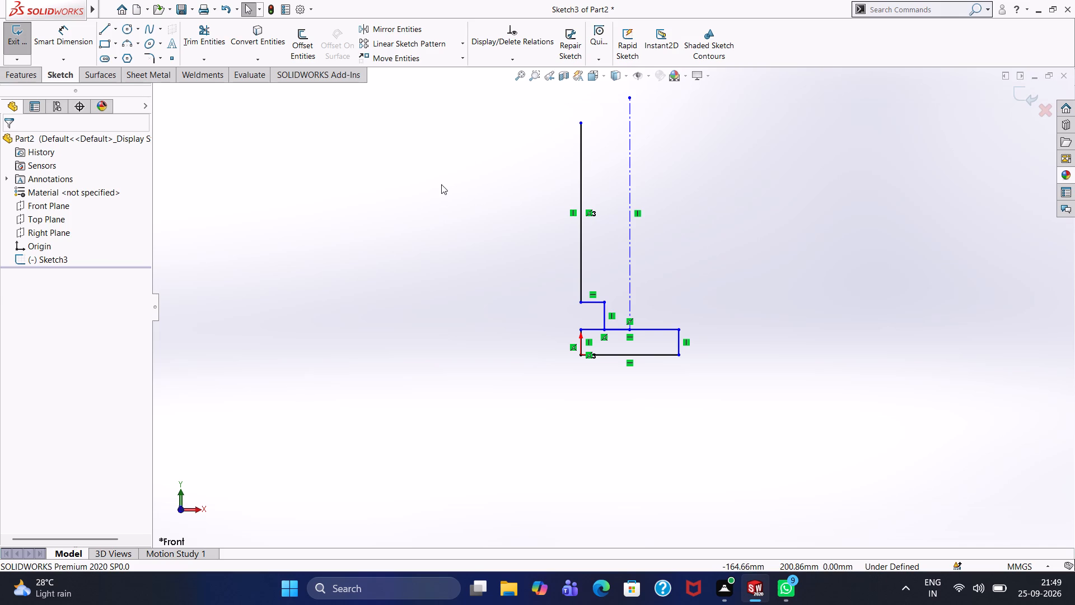
Mirror the left step's horizontal and short vertical lines about the vertical centerline, keeping the originals.
left_click_drag(546, 120, 614, 281)
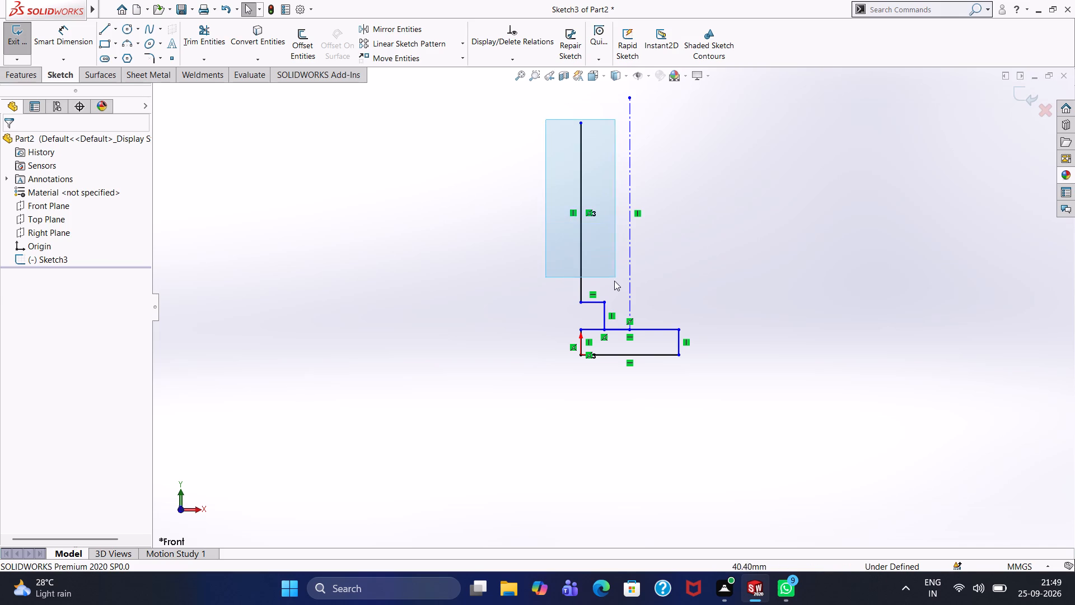
left_click_drag(614, 281, 623, 322)
left_click(623, 322)
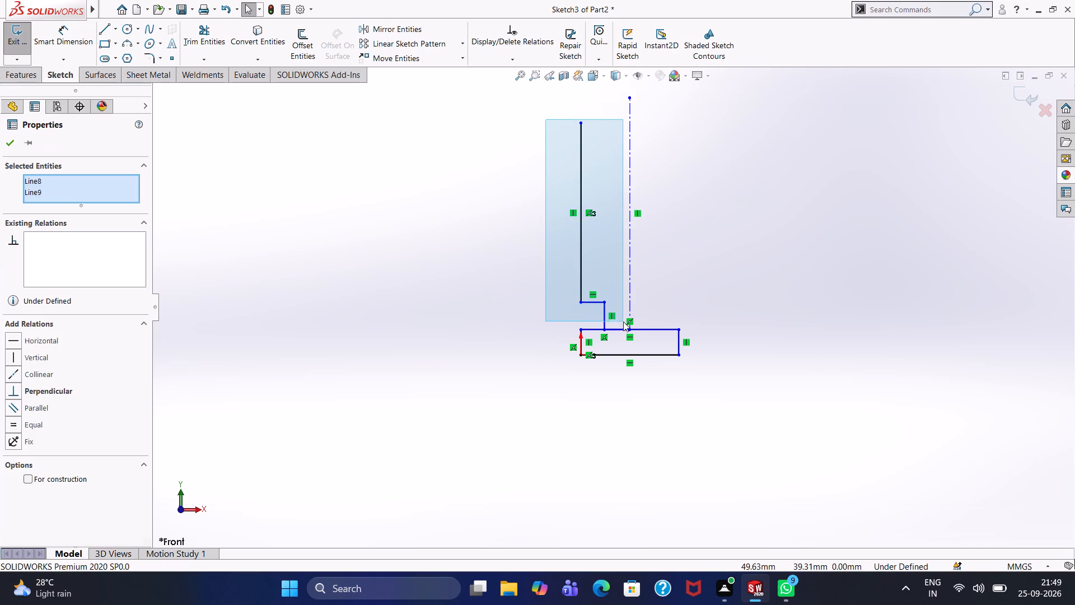
left_click(414, 32)
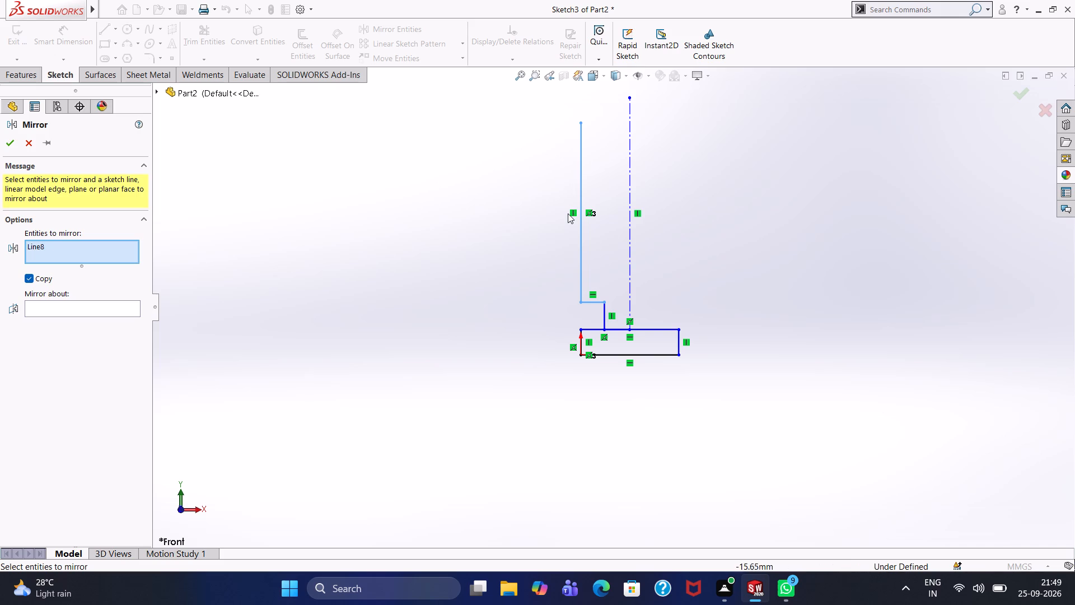
double_click(605, 322)
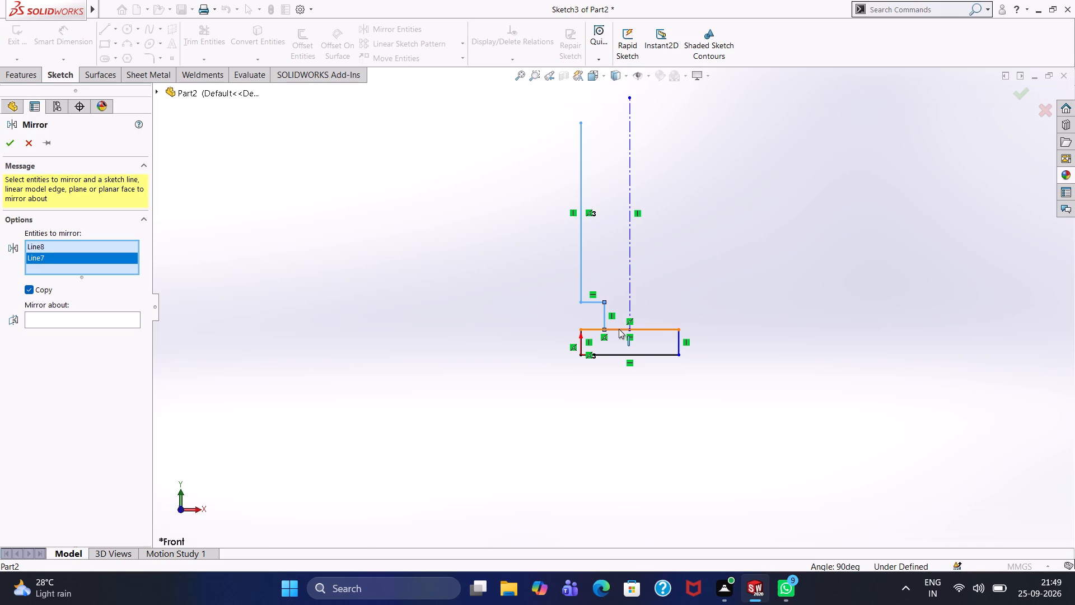
left_click(116, 324)
left_click(132, 313)
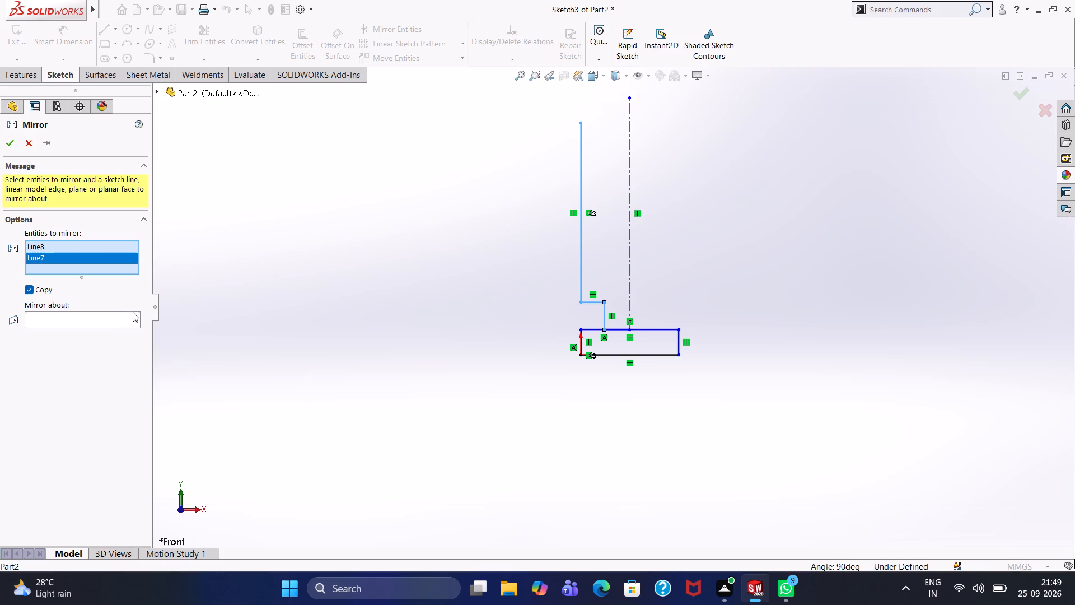
left_click(125, 321)
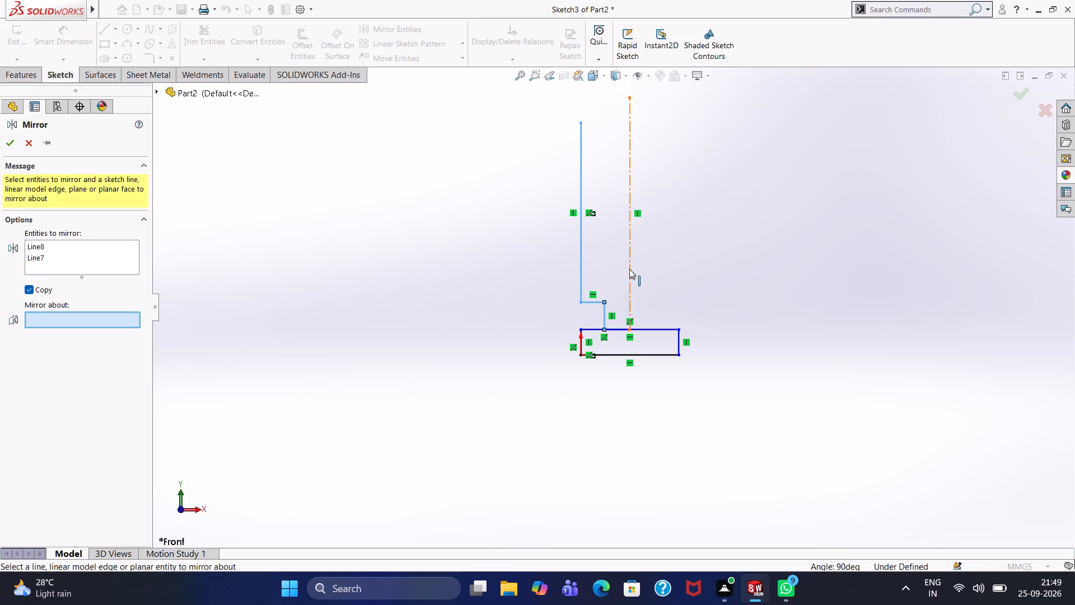
left_click(629, 269)
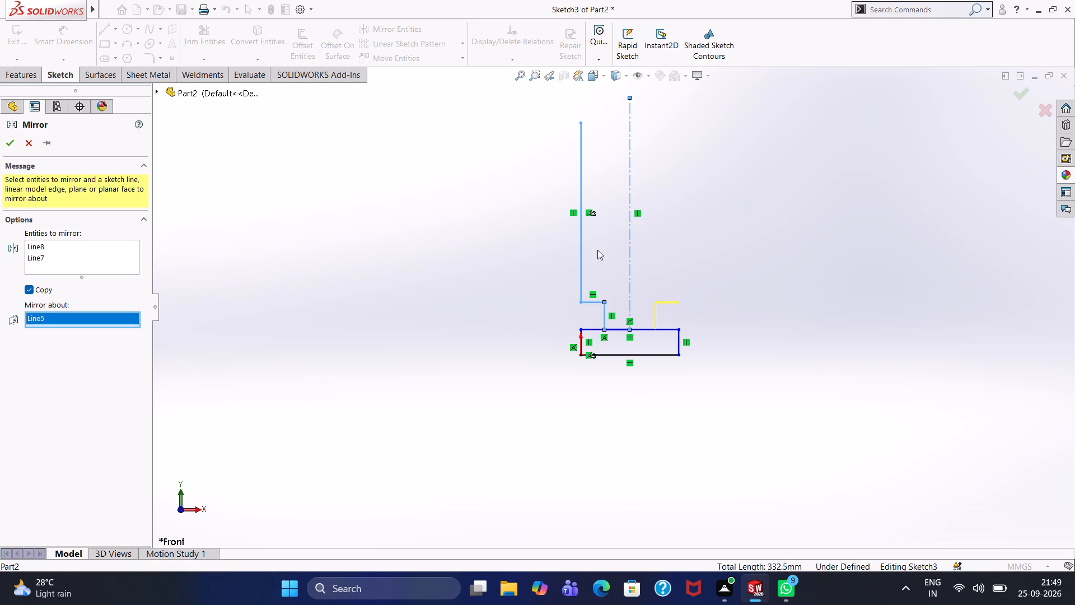
left_click(13, 143)
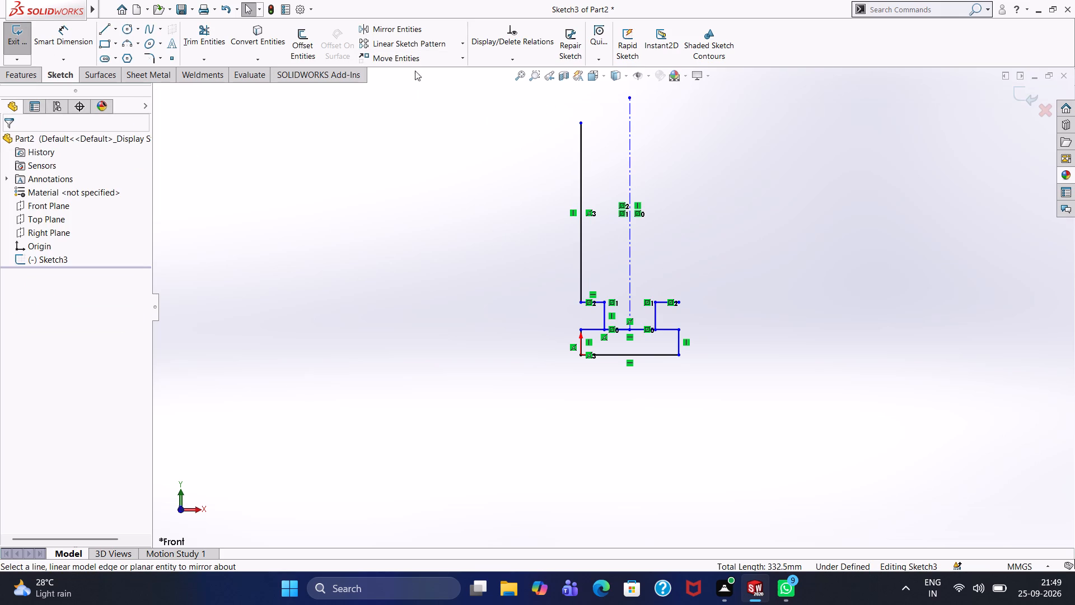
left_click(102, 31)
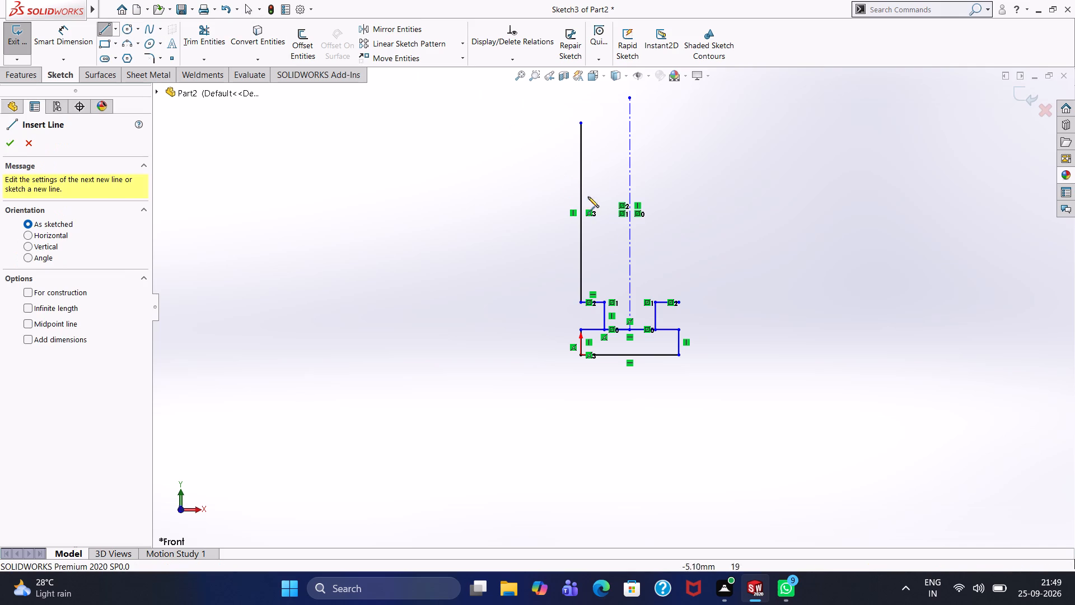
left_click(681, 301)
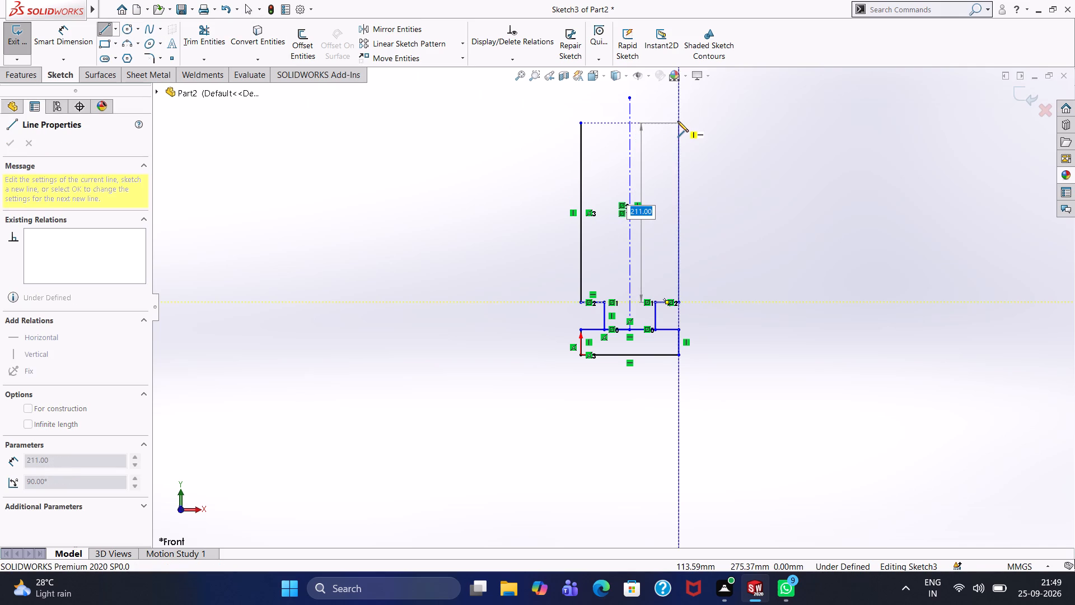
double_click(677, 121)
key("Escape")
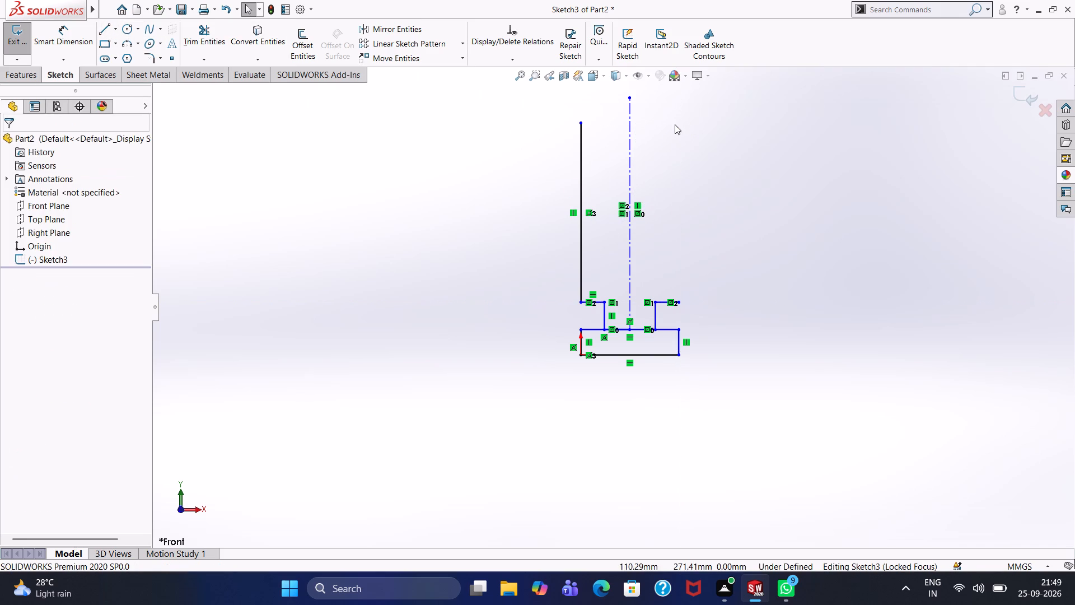
Draw a vertical line 211 mm up from the mirrored step's outer end, and remove the stray slanted line at its top.
left_click(100, 32)
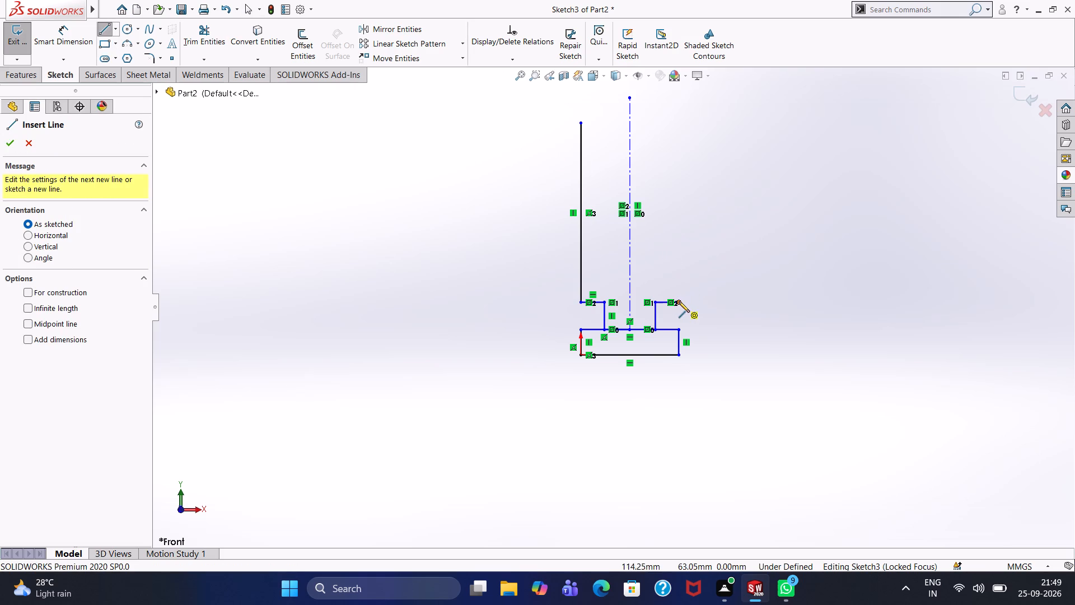
left_click(679, 301)
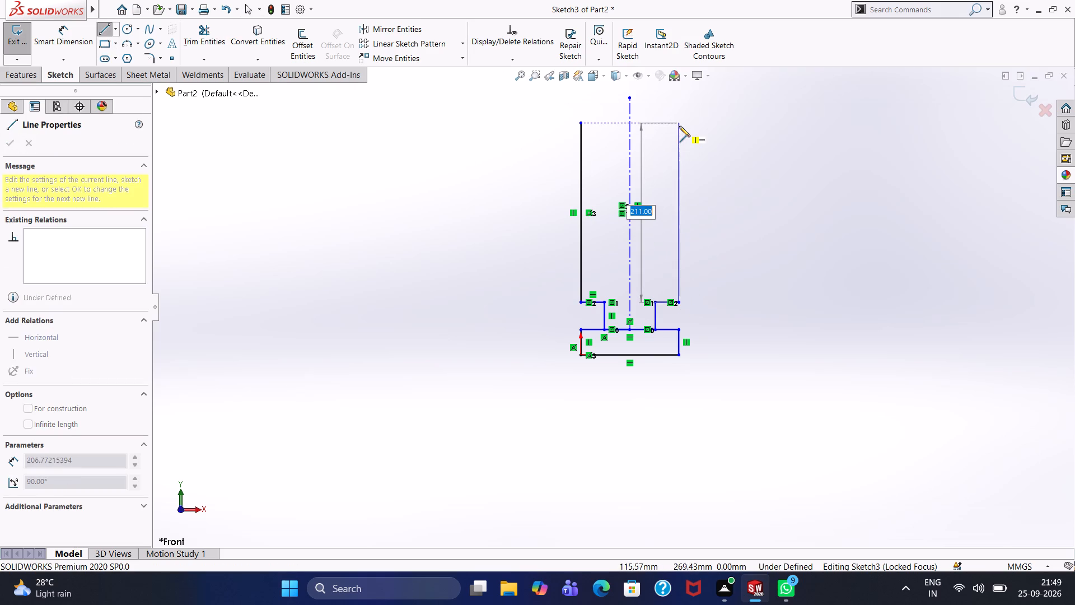
left_click(678, 123)
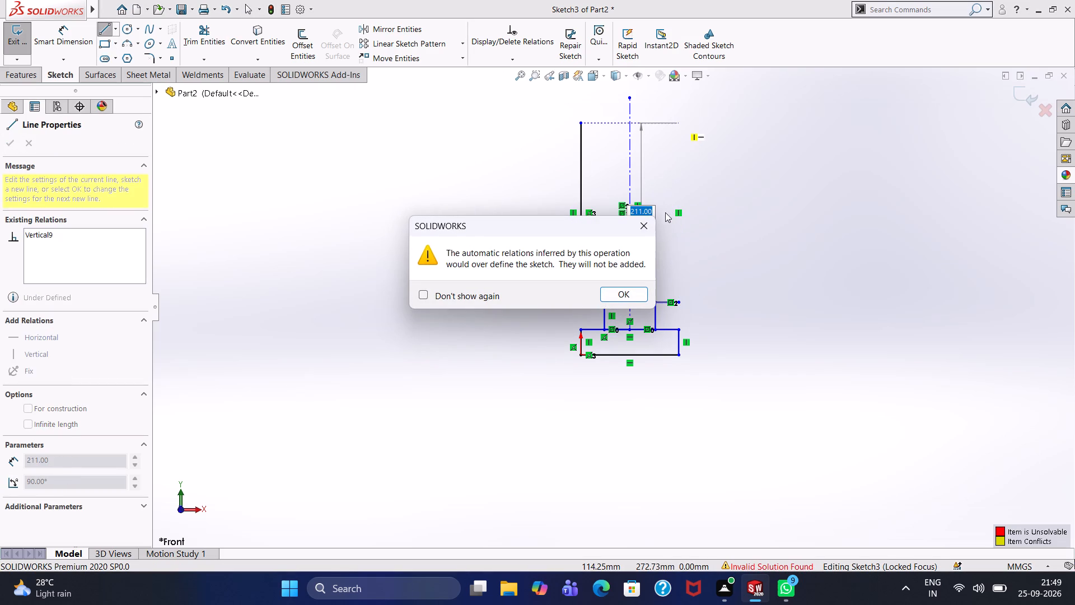
double_click(648, 221)
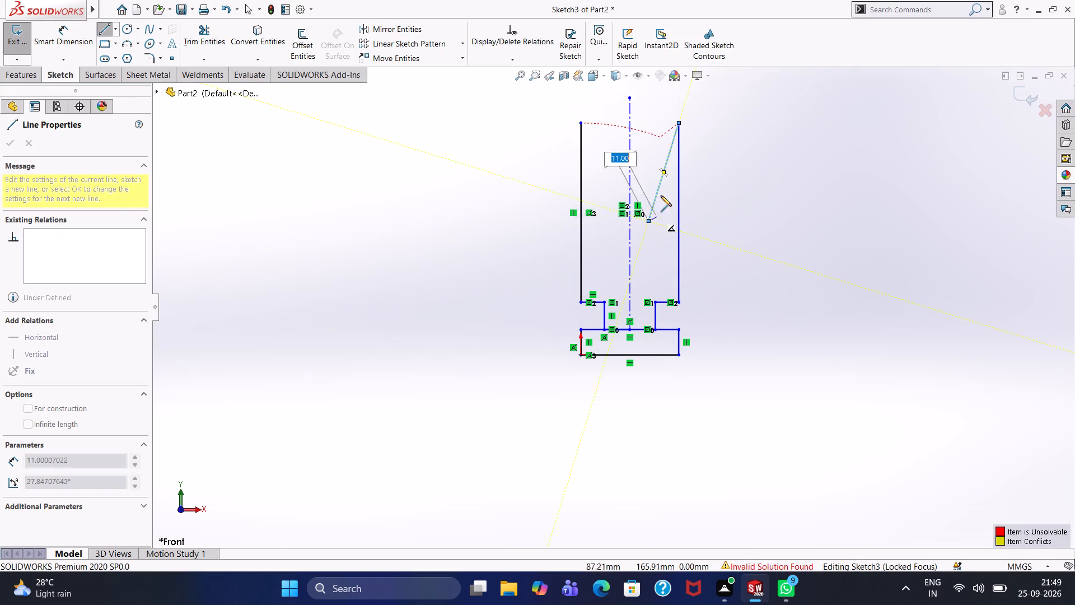
key("ctrl+z")
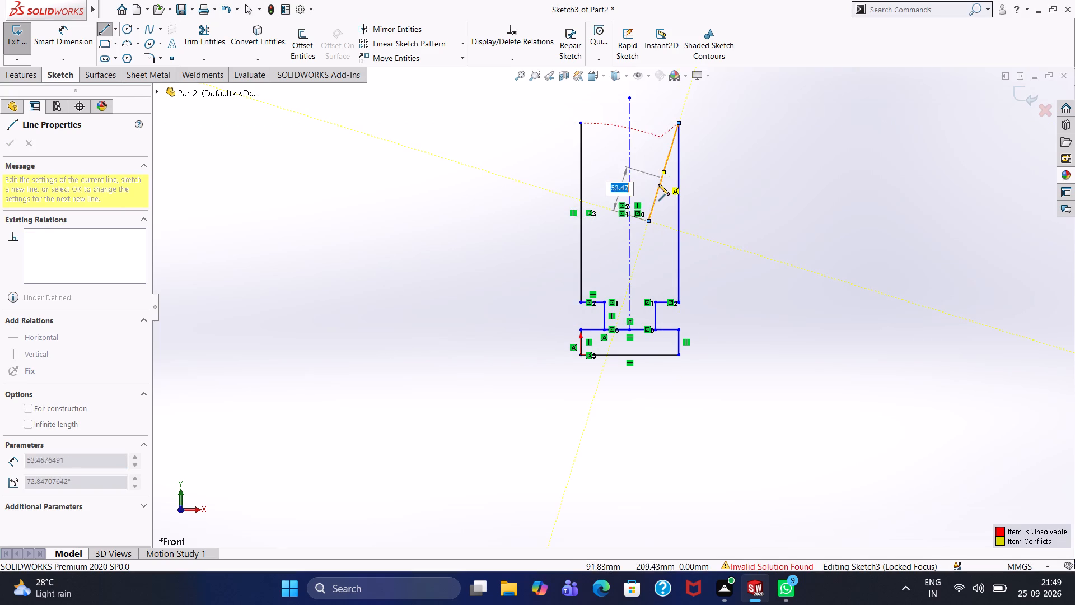
key("Escape")
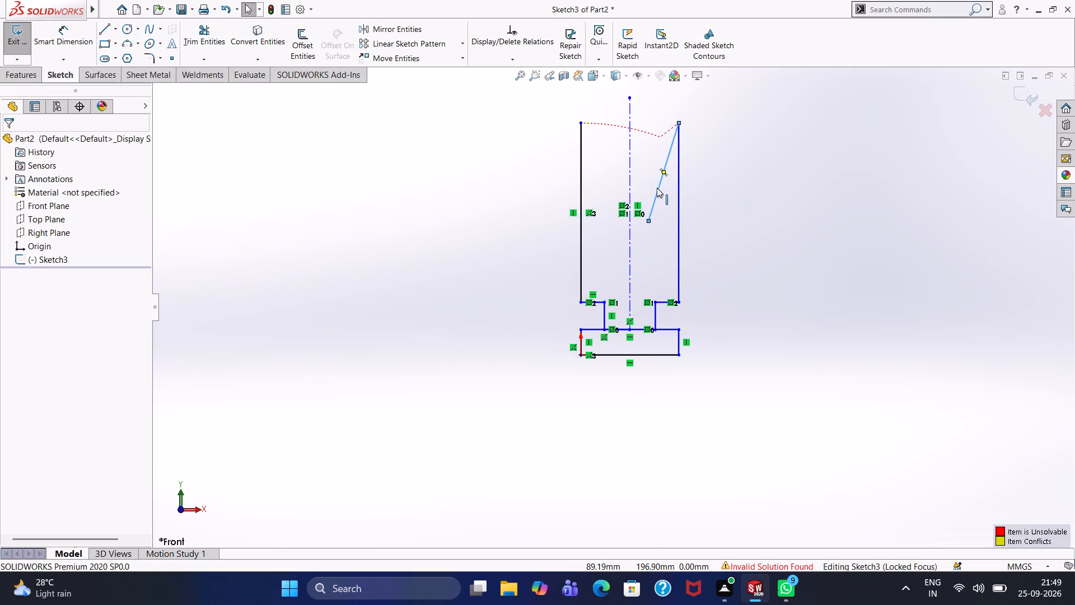
left_click(658, 190)
key("Delete")
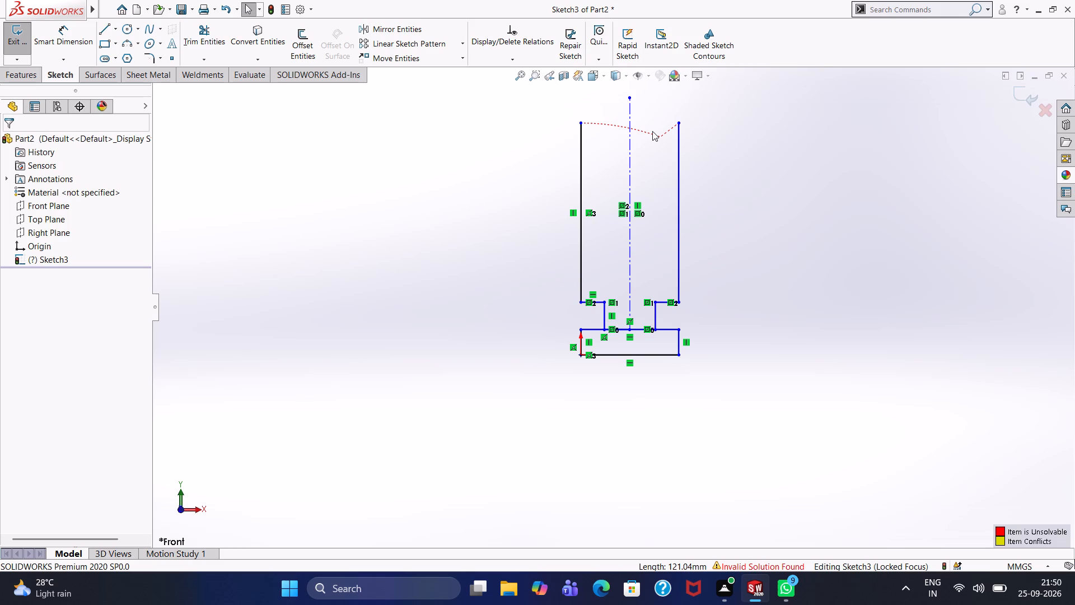
key("ctrl+z")
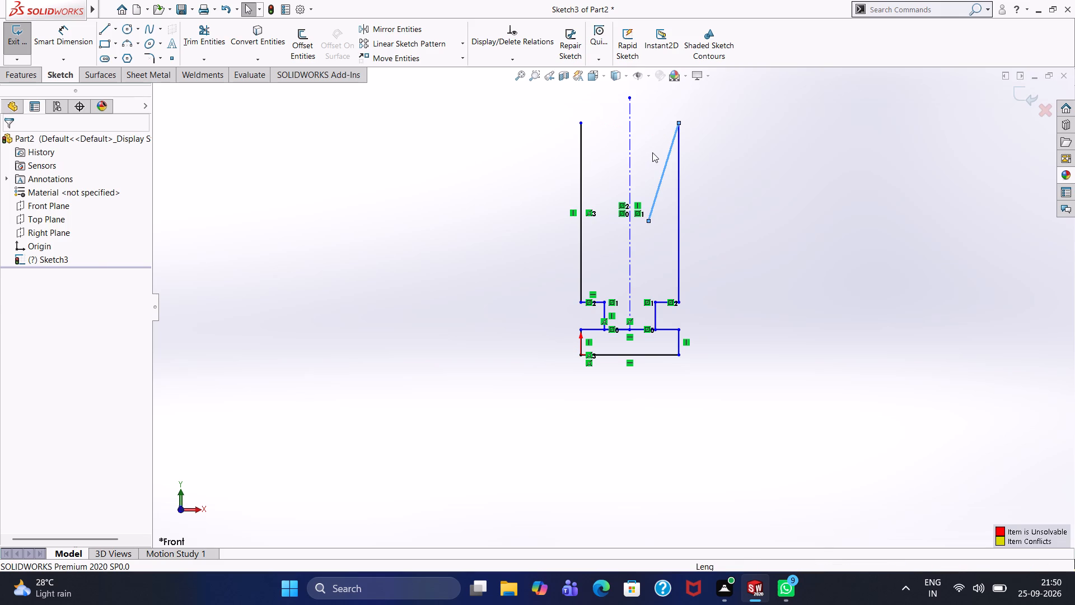
key("ctrl+z")
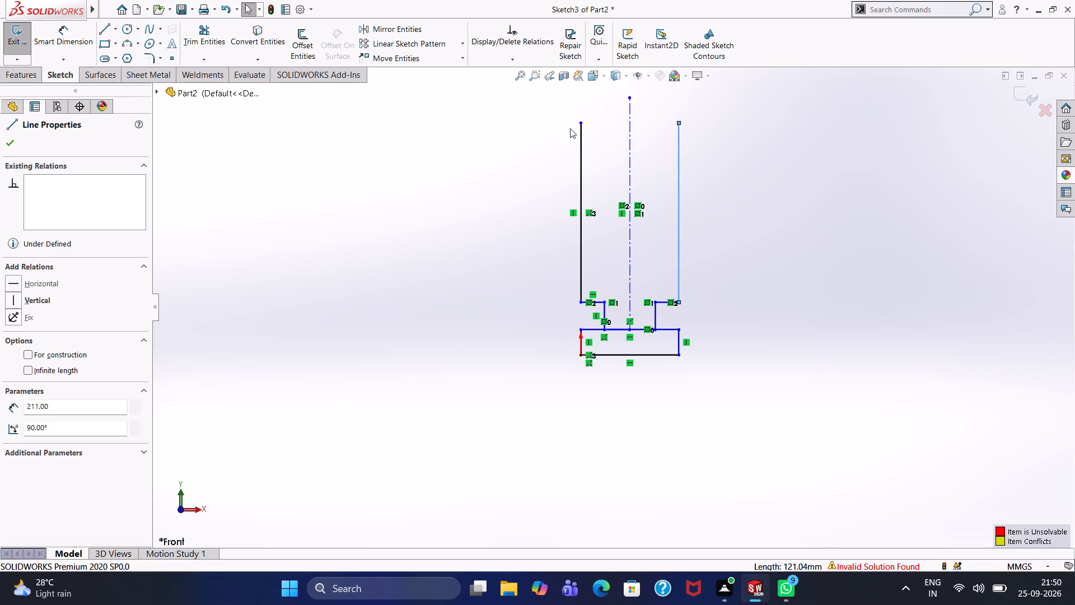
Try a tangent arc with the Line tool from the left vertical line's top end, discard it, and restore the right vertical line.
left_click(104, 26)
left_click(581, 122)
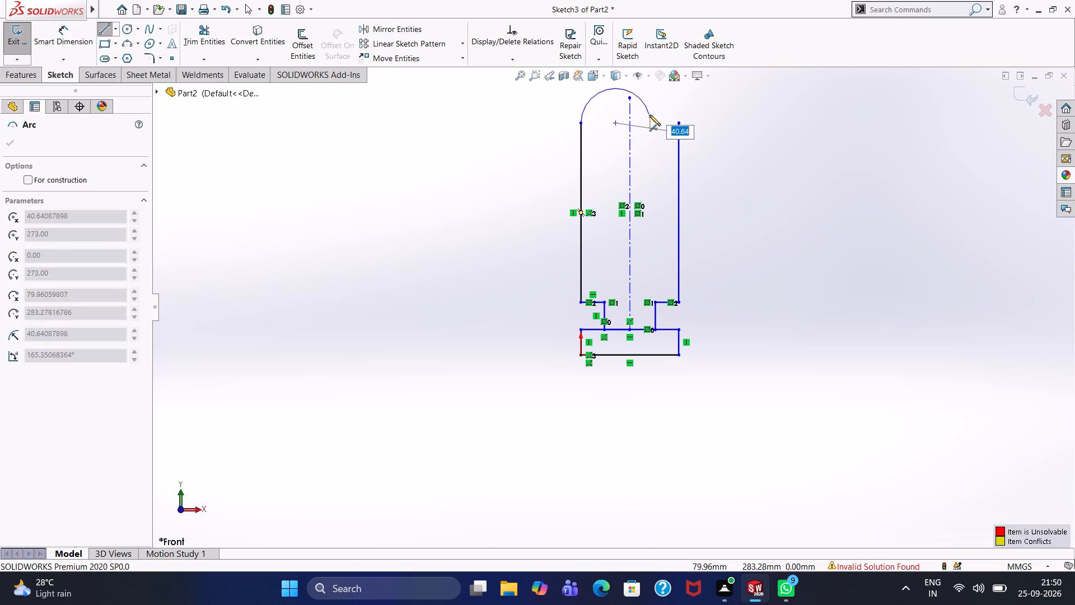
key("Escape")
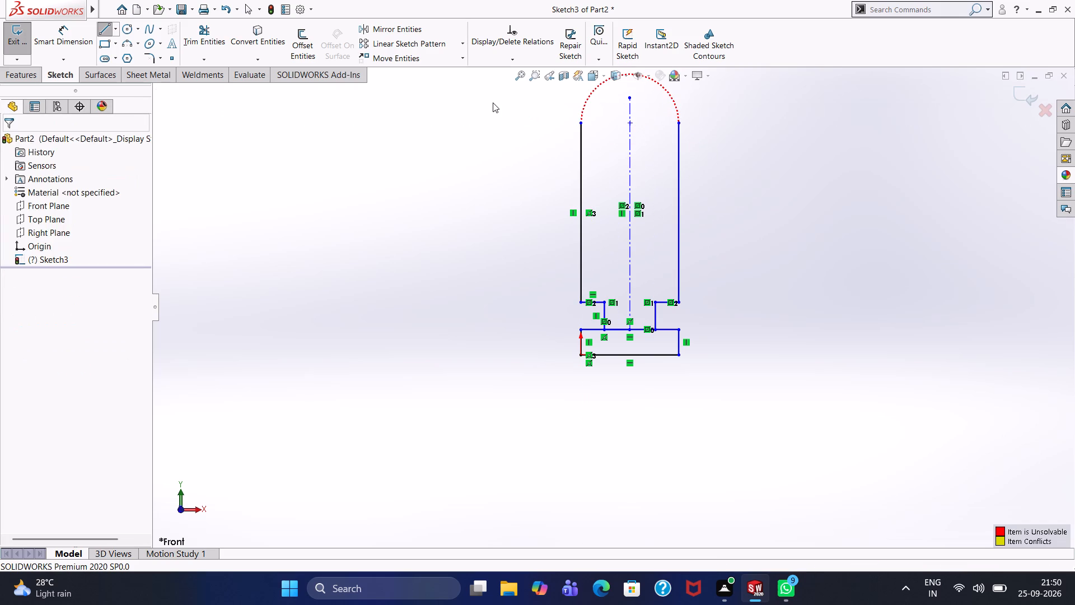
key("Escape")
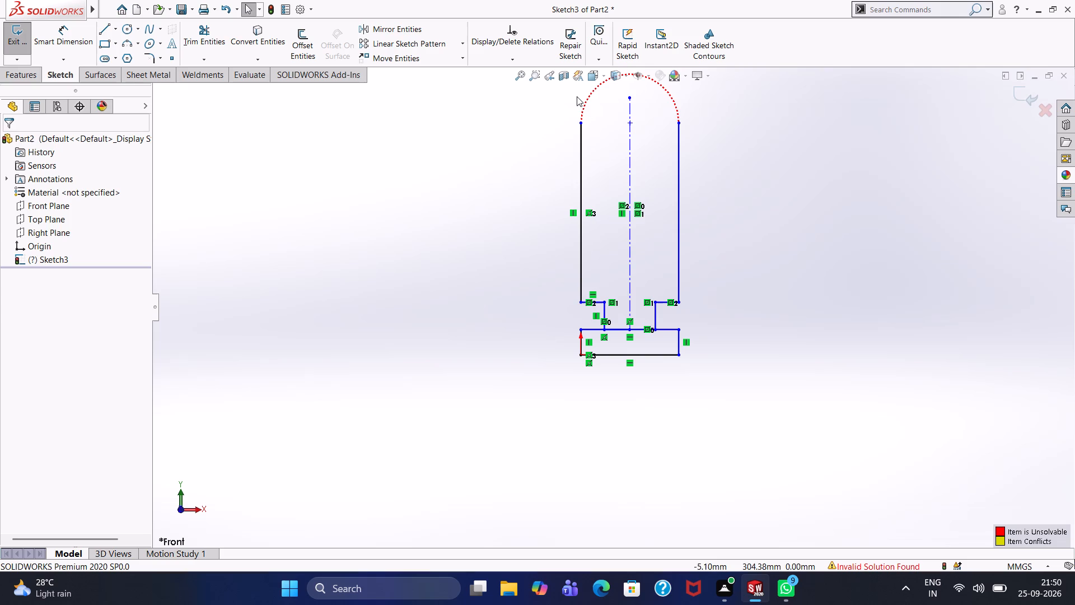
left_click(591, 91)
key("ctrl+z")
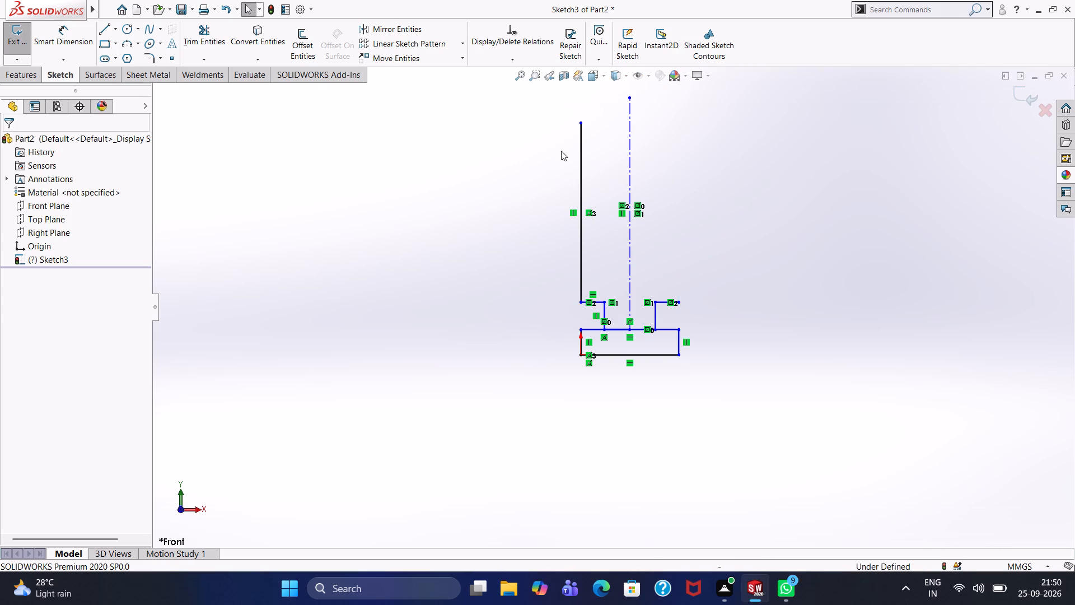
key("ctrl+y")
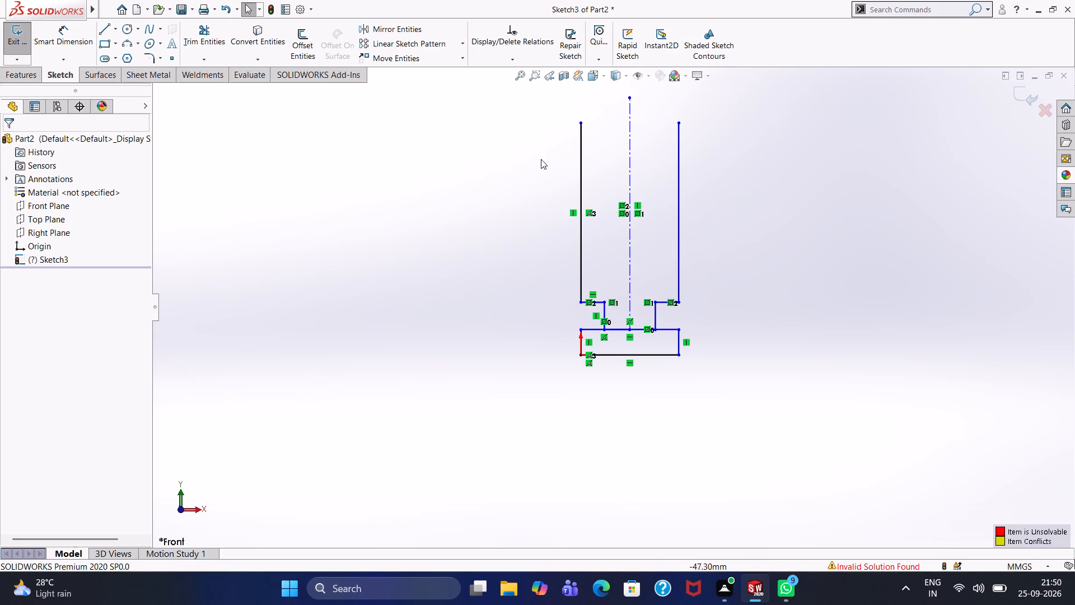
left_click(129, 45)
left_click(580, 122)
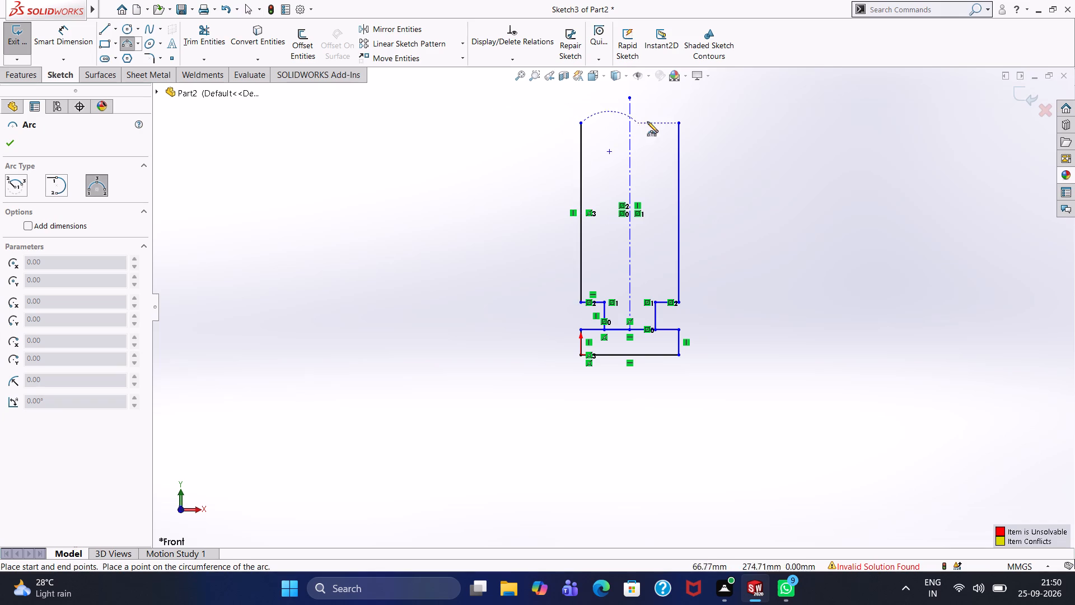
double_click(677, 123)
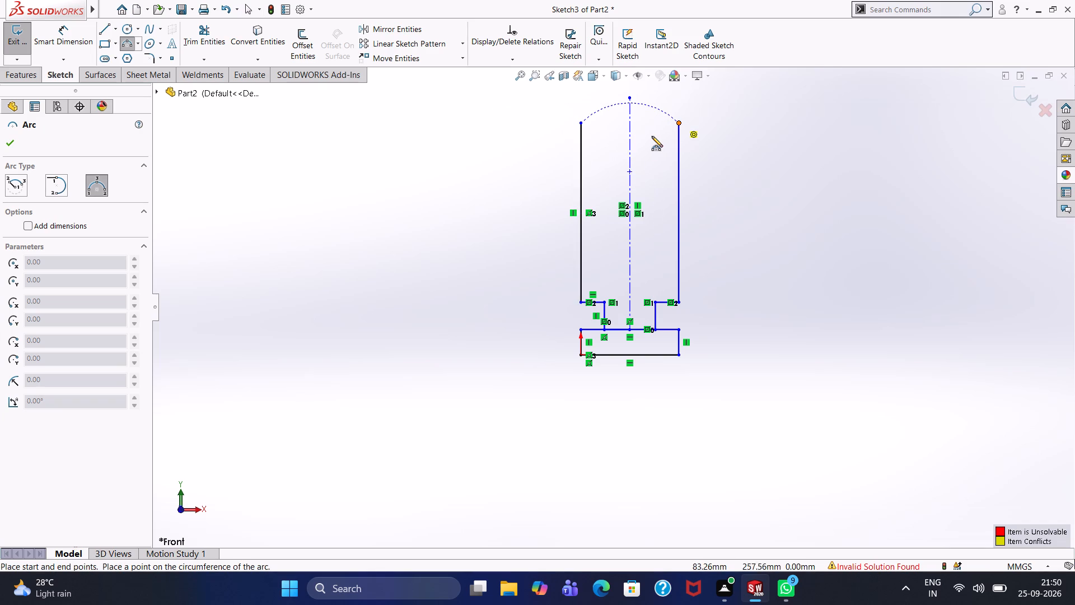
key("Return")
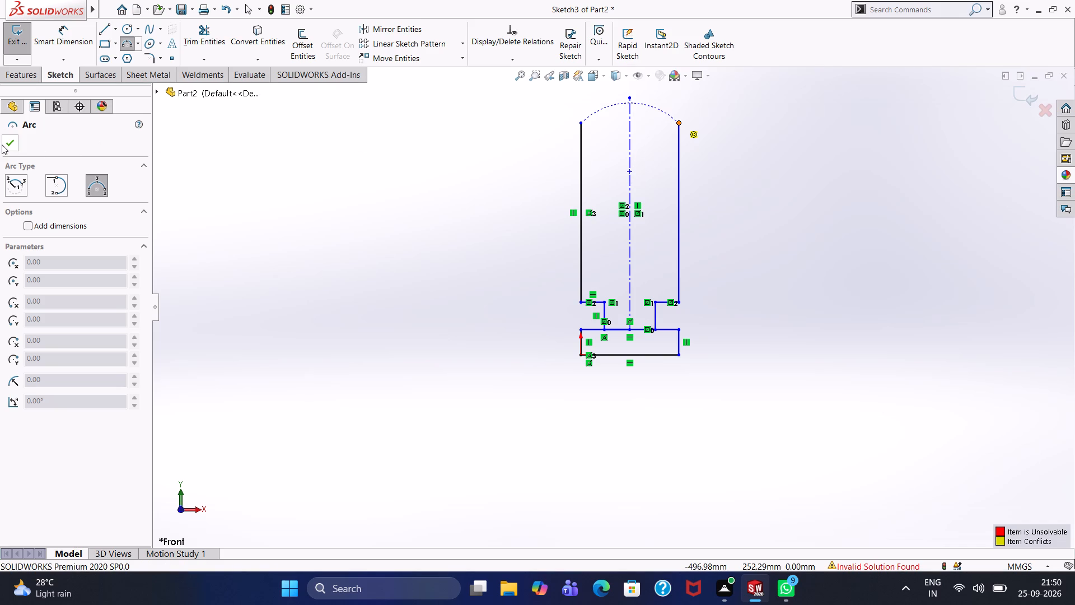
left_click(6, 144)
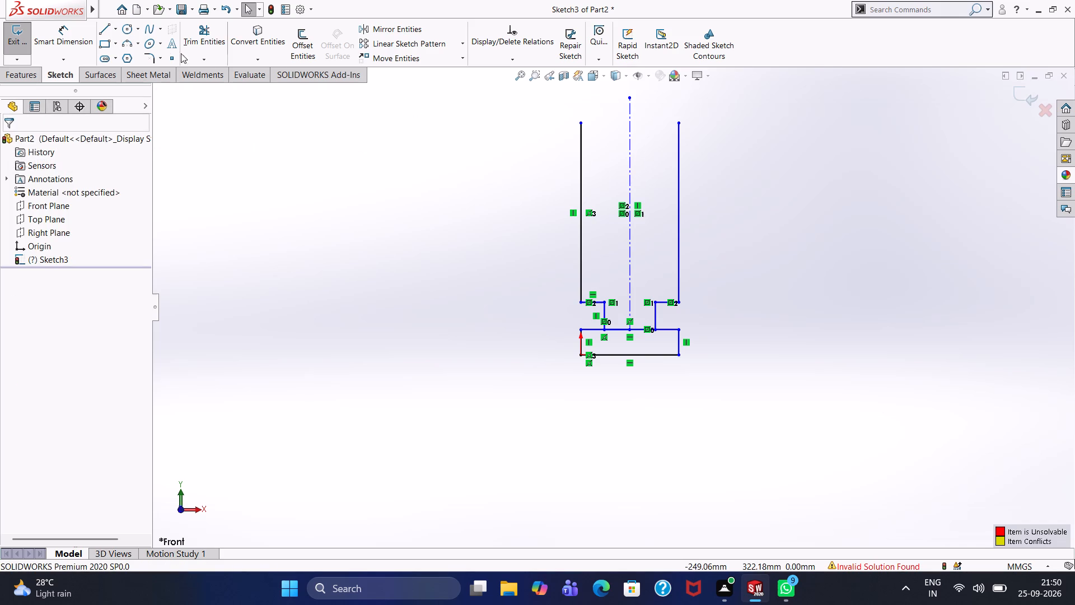
Draw a three-point arc of radius about 135.9 mm joining the top ends of the two long vertical lines, bulging upward.
left_click(130, 43)
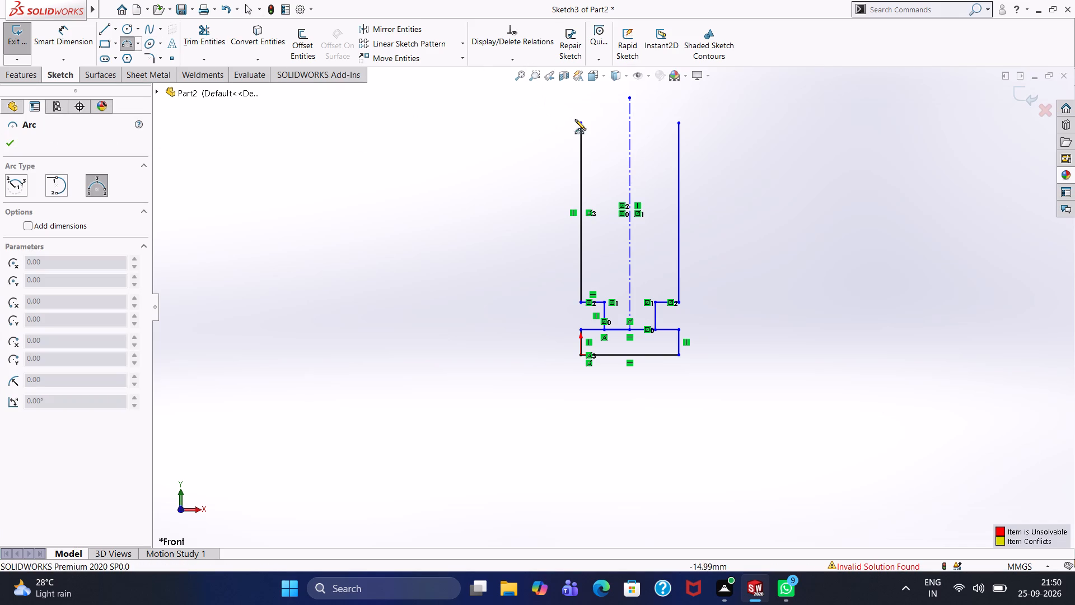
left_click(581, 123)
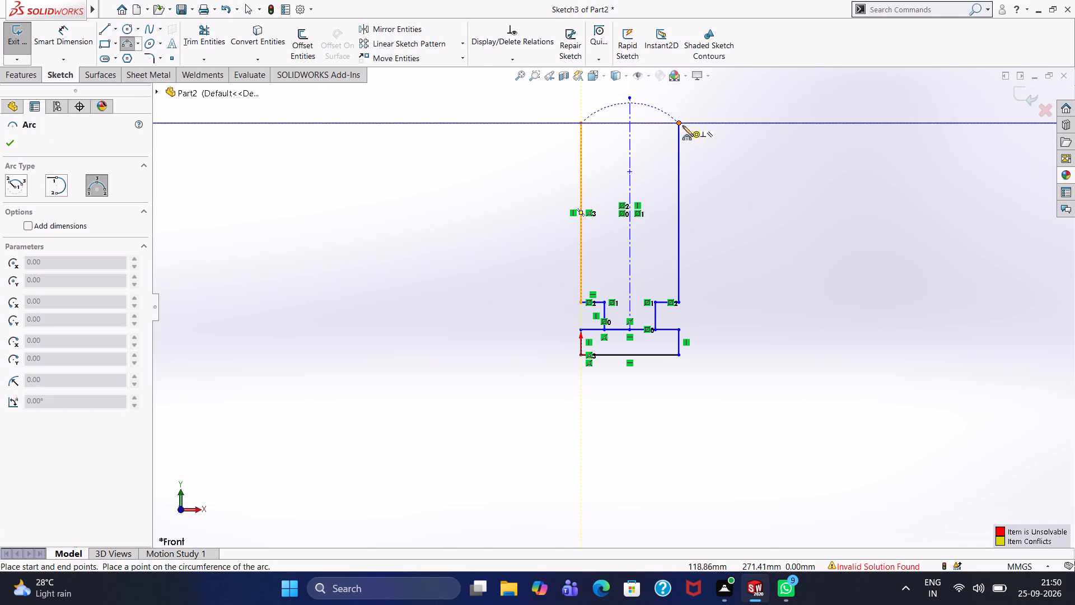
left_click(677, 123)
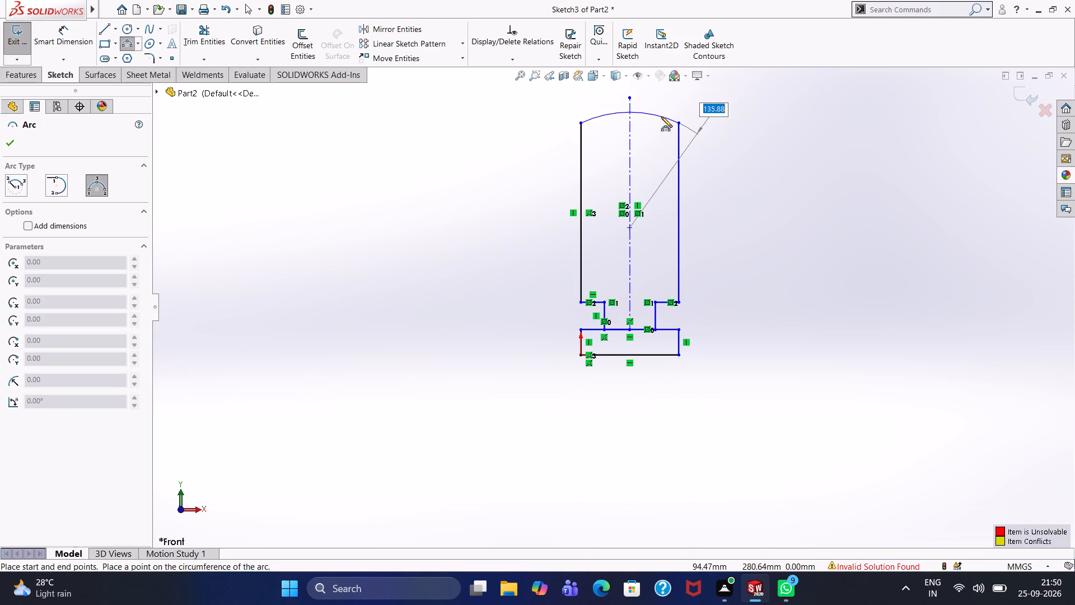
type("15")
key("Return")
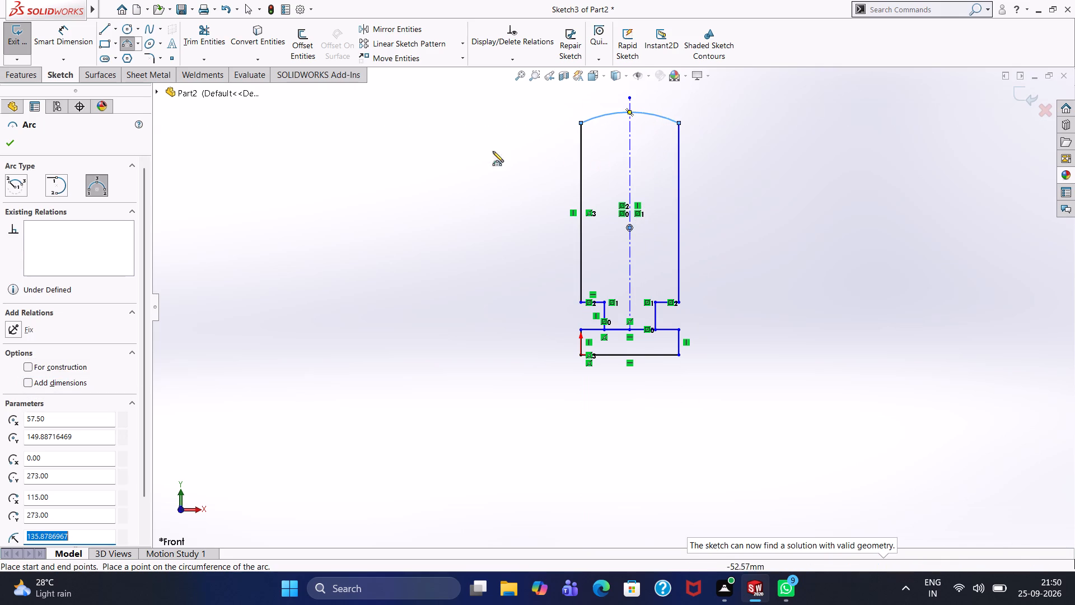
left_click(10, 145)
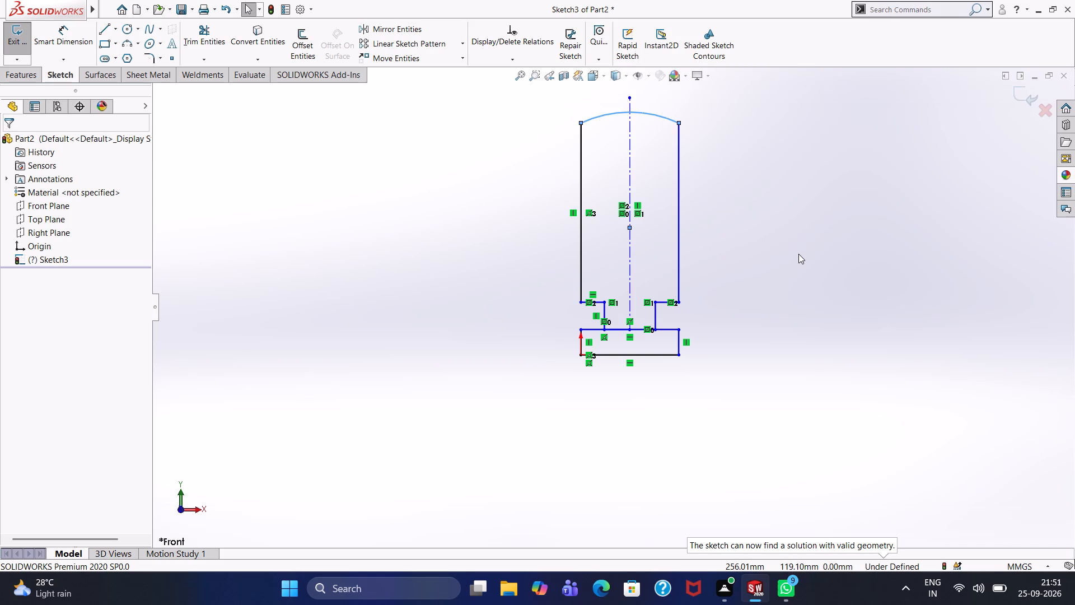
Add 5 mm sketch fillets to the two upper corners of the narrow neck, where it meets the horizontal step lines.
scroll(689, 322, "down", 4)
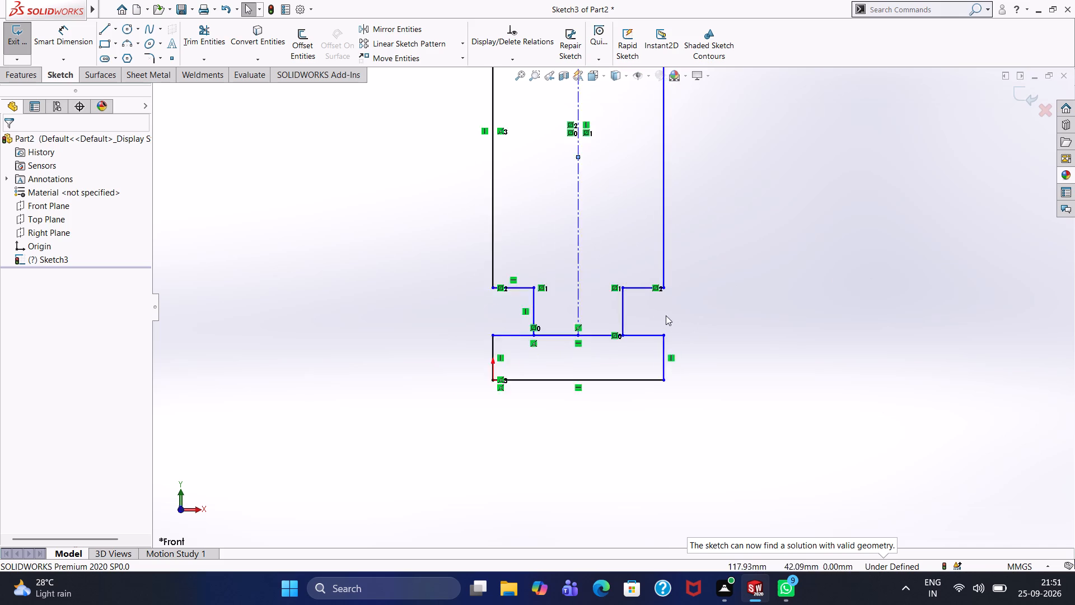
scroll(666, 315, "down", 1)
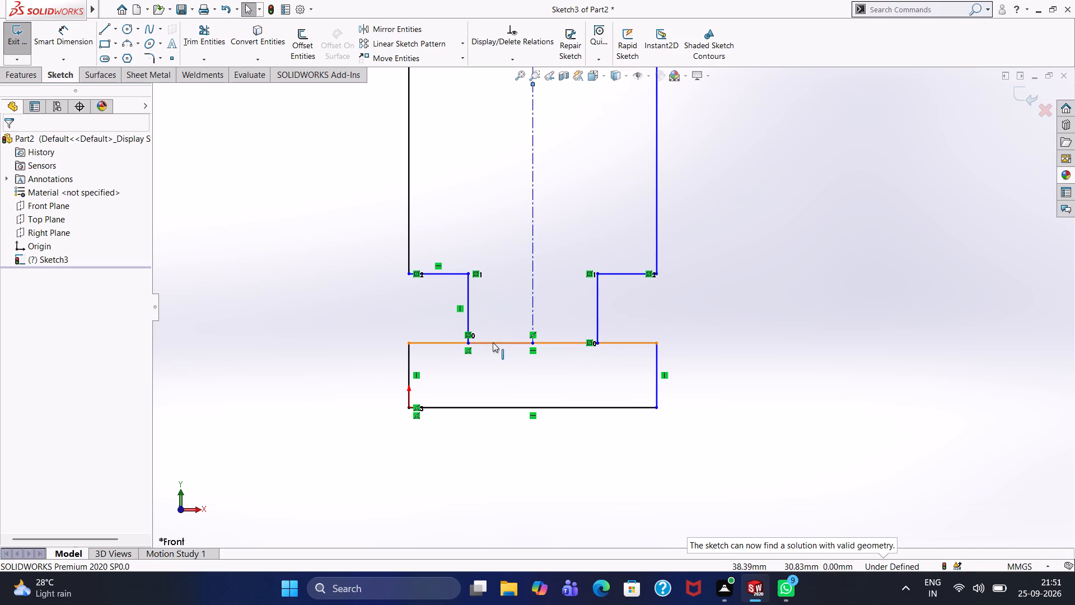
left_click(144, 55)
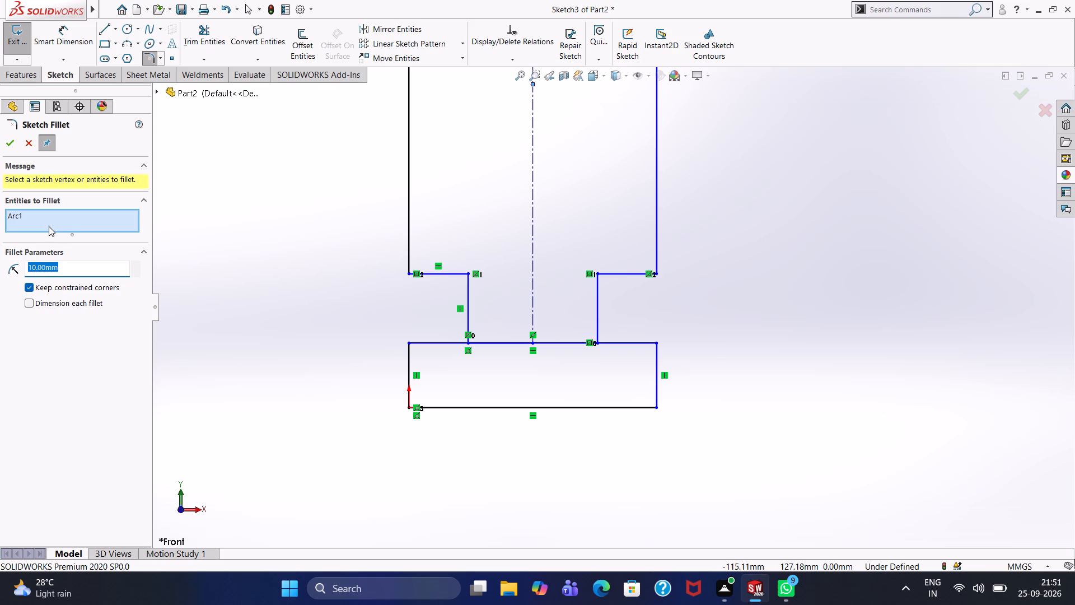
key("Escape")
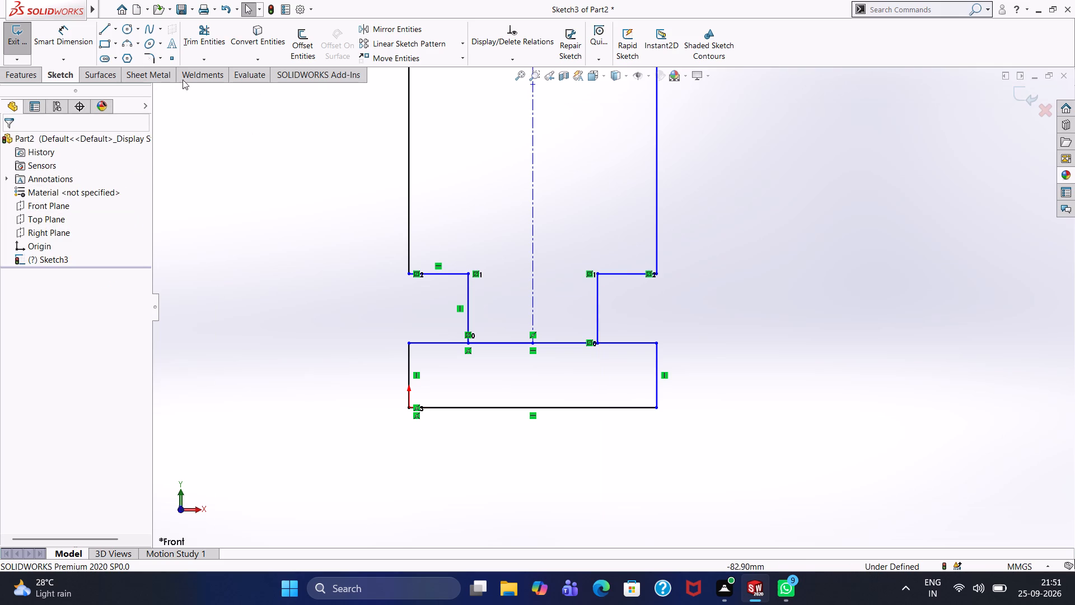
left_click(146, 52)
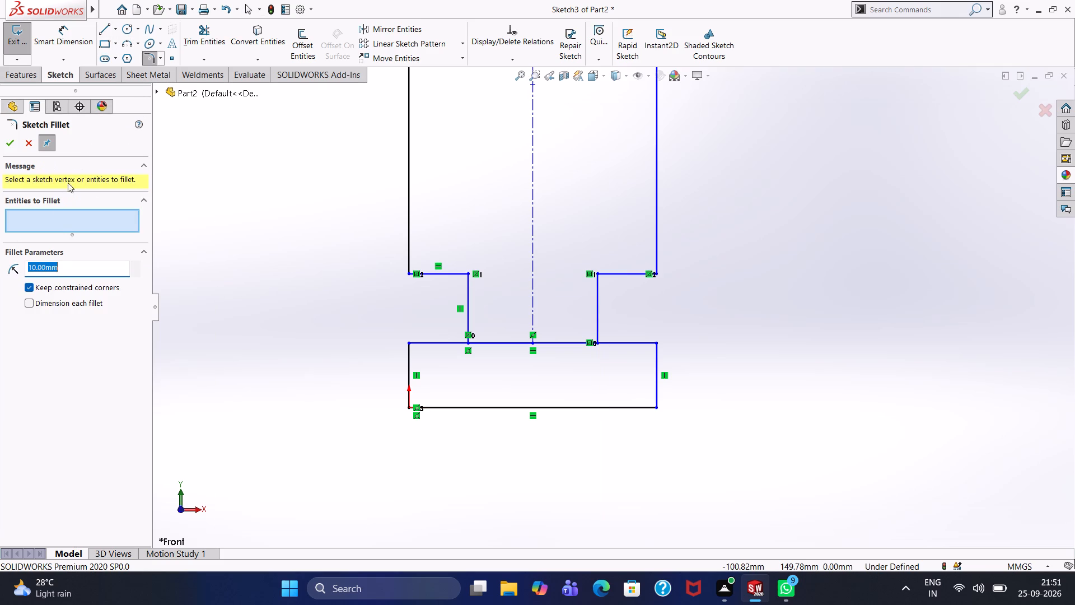
type("85")
key("BackSpace")
key("BackSpace")
key("5")
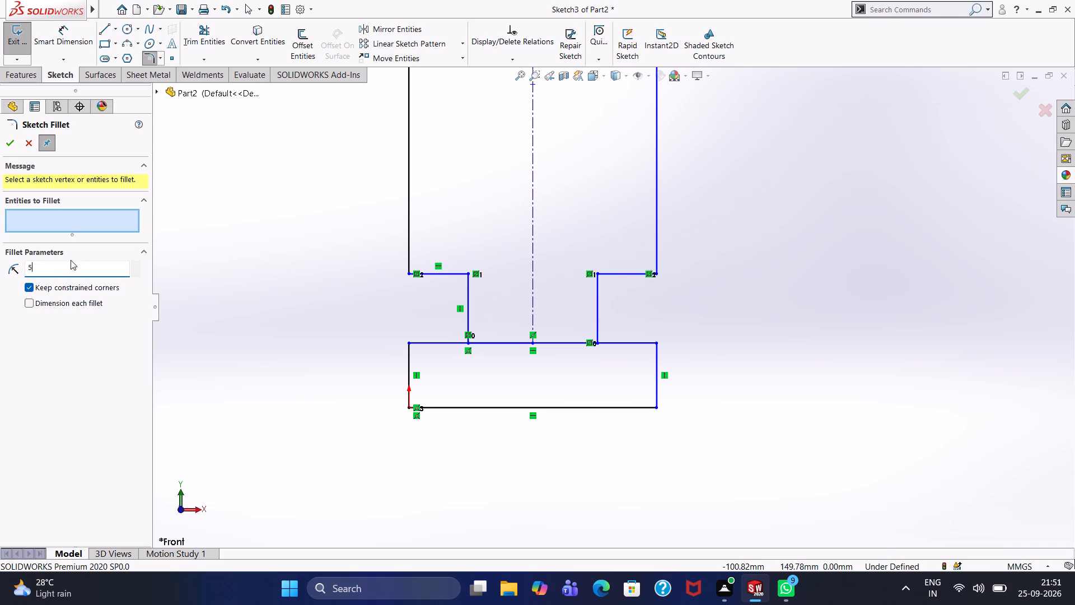
key("Return")
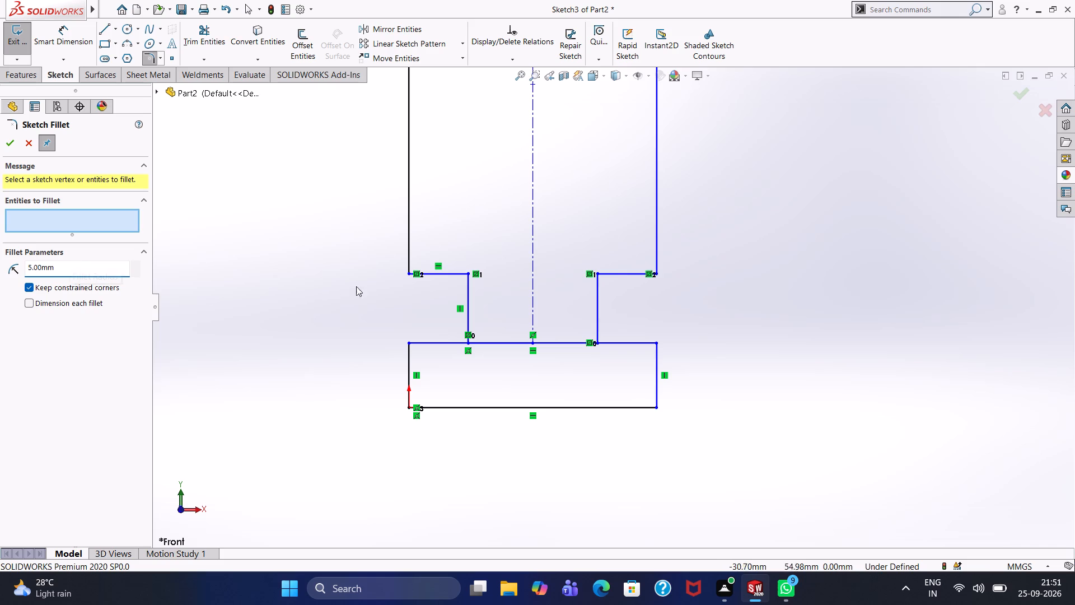
left_click(470, 276)
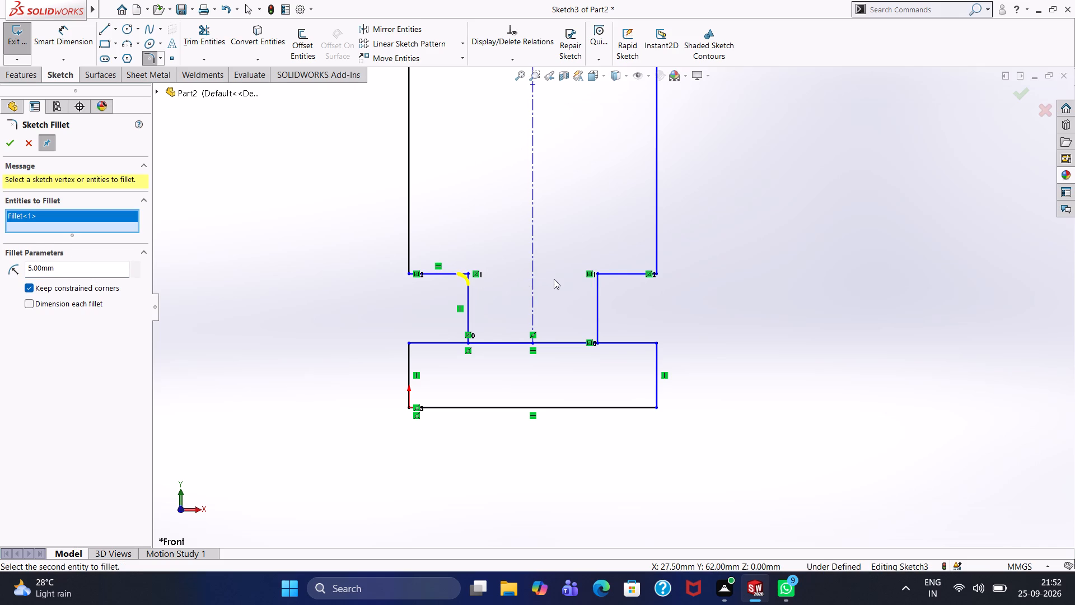
left_click(599, 272)
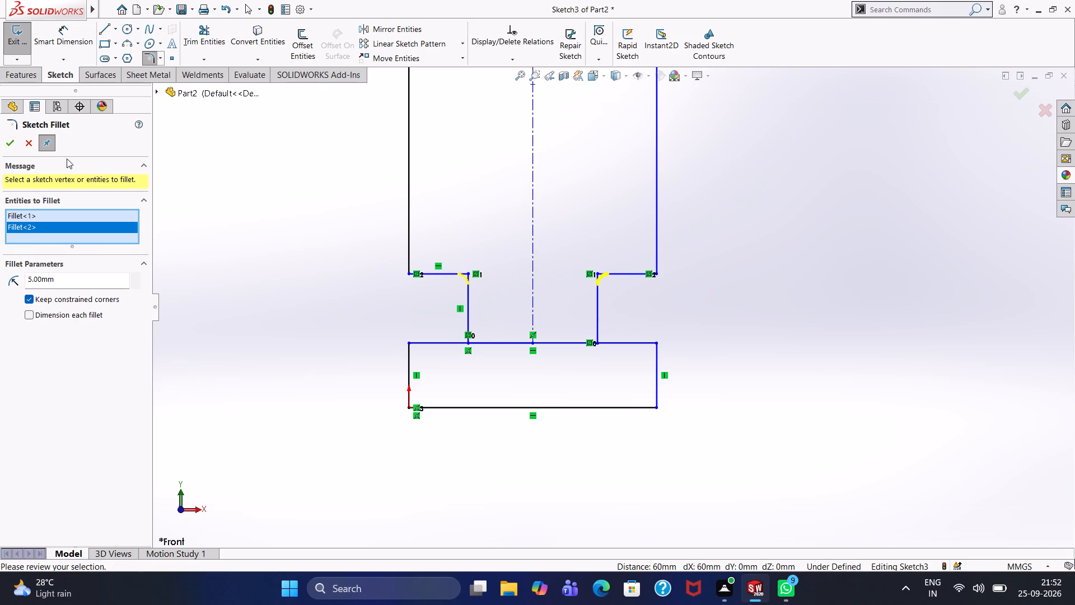
left_click(8, 145)
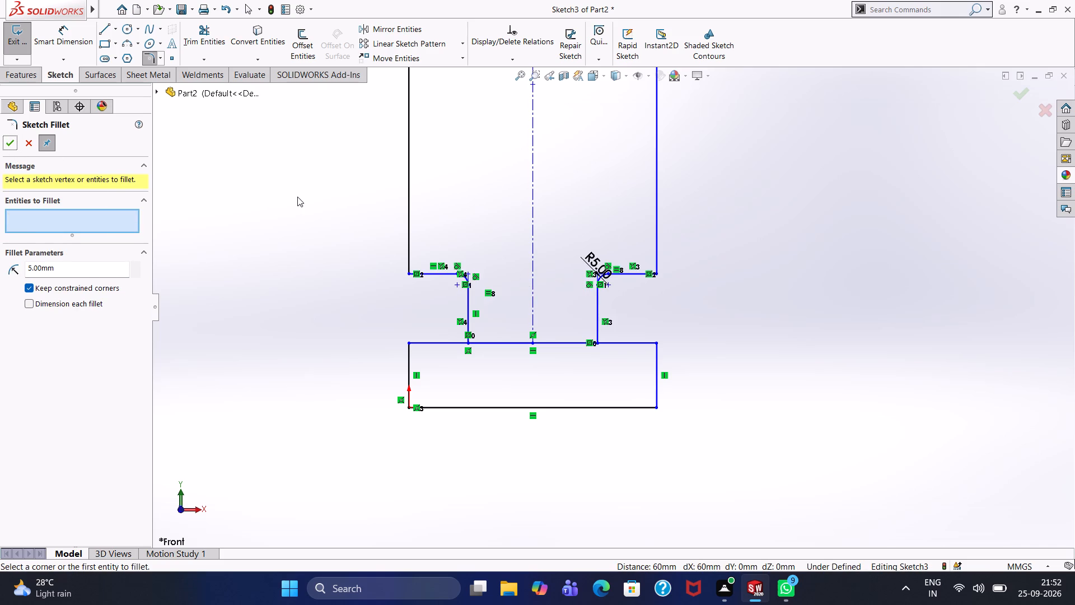
left_click(6, 143)
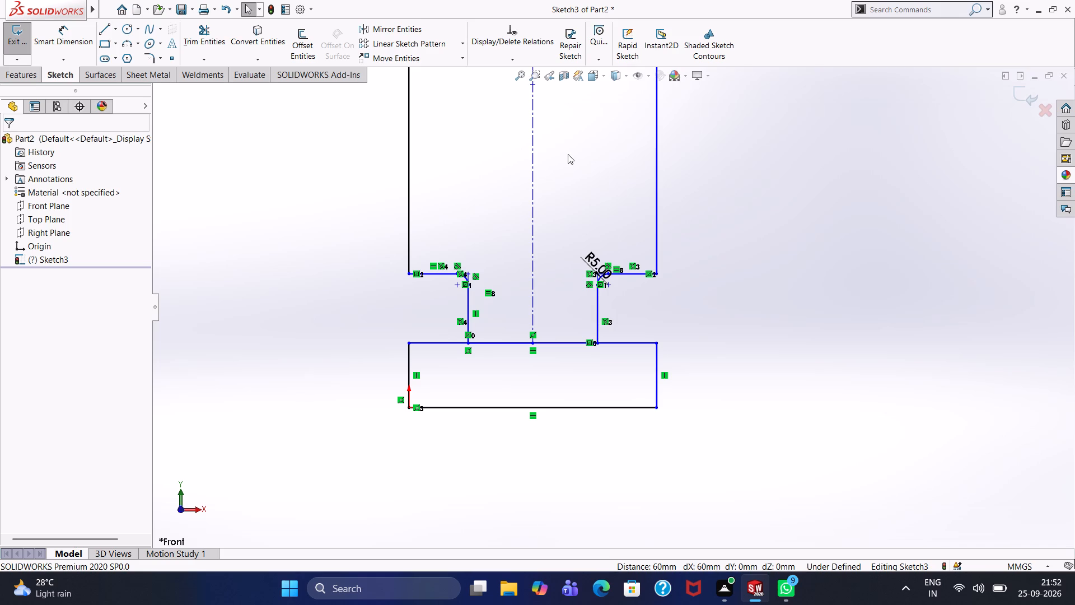
Dimension the top arc's radius and set it to 115 mm.
scroll(524, 179, "down", 2)
scroll(512, 167, "up", 7)
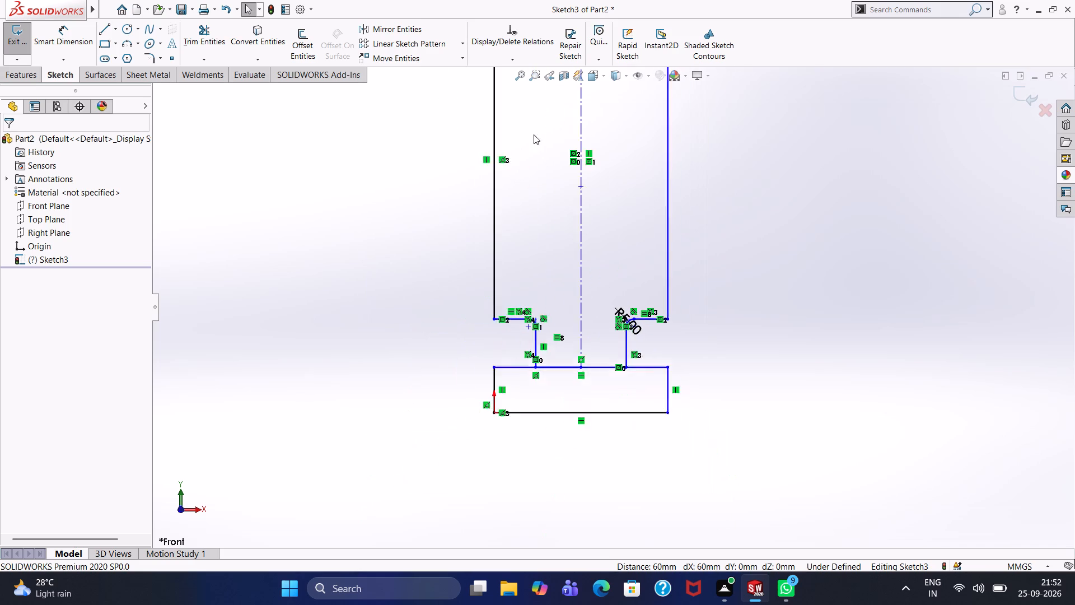
scroll(534, 134, "up", 1)
scroll(576, 124, "down", 2)
scroll(629, 112, "up", 3)
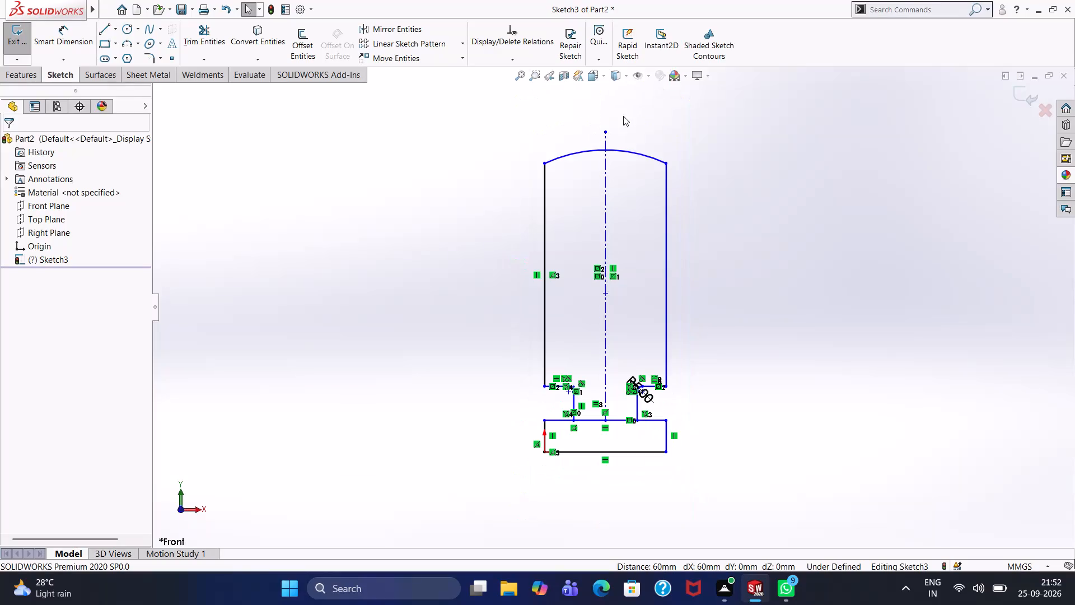
scroll(623, 175, "down", 3)
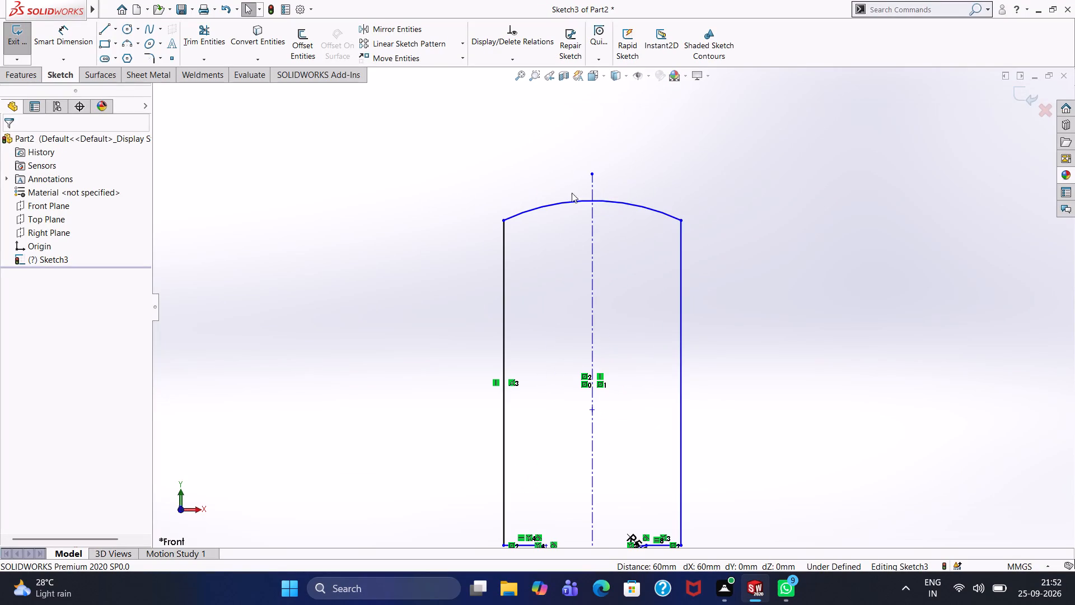
left_click(68, 32)
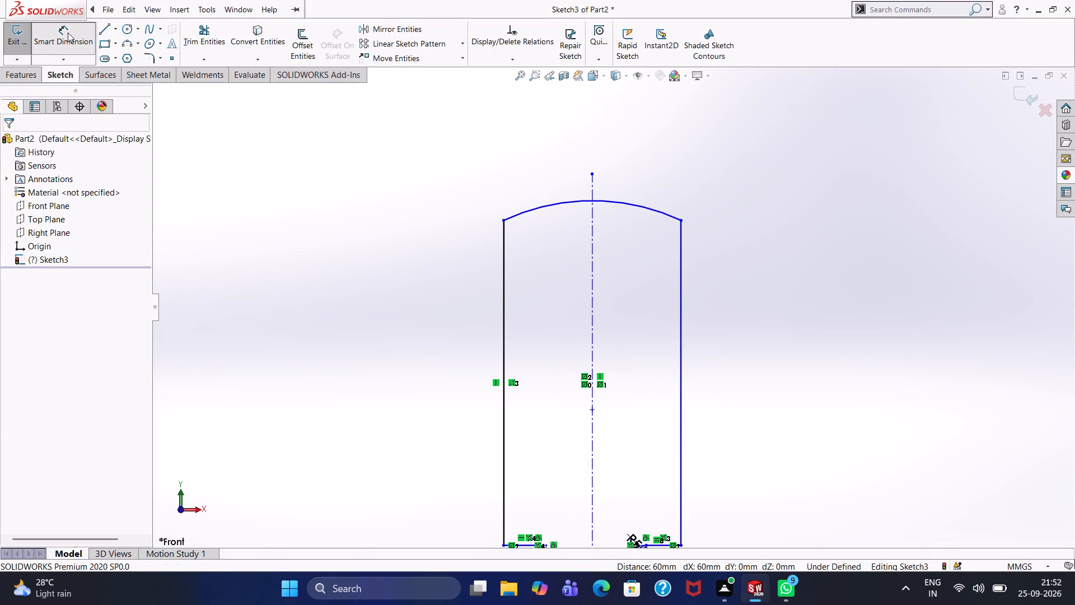
left_click(534, 211)
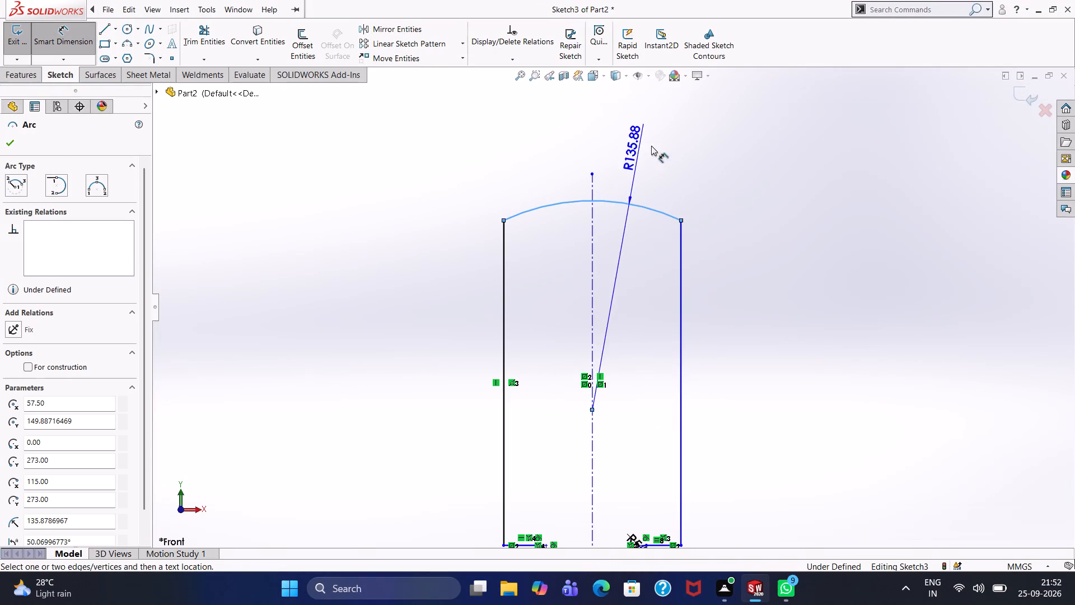
double_click(689, 126)
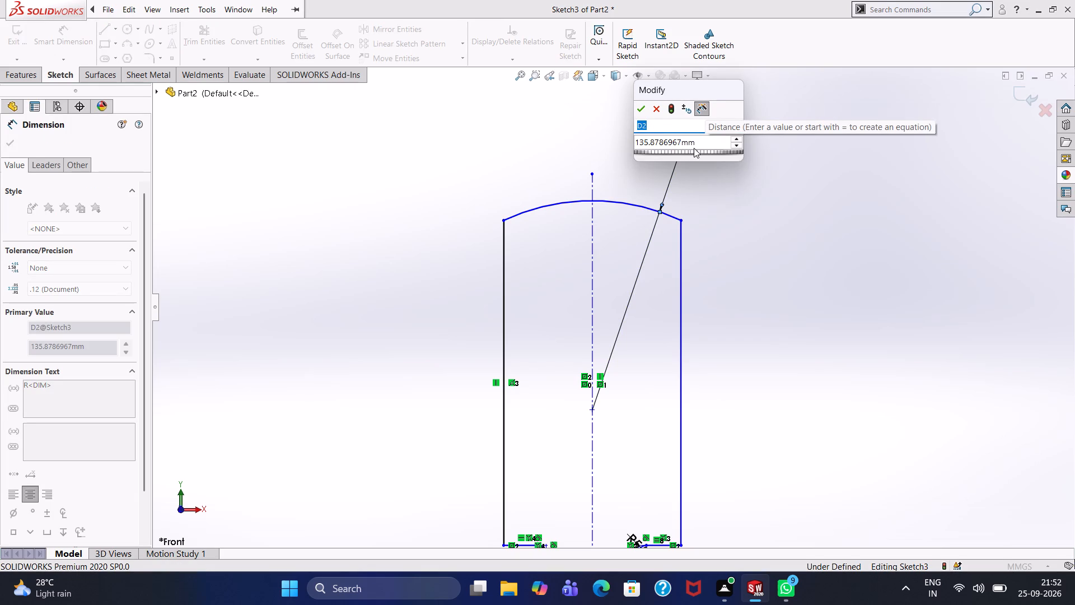
left_click(697, 139)
left_click_drag(697, 139, 624, 139)
type("115")
key("Return")
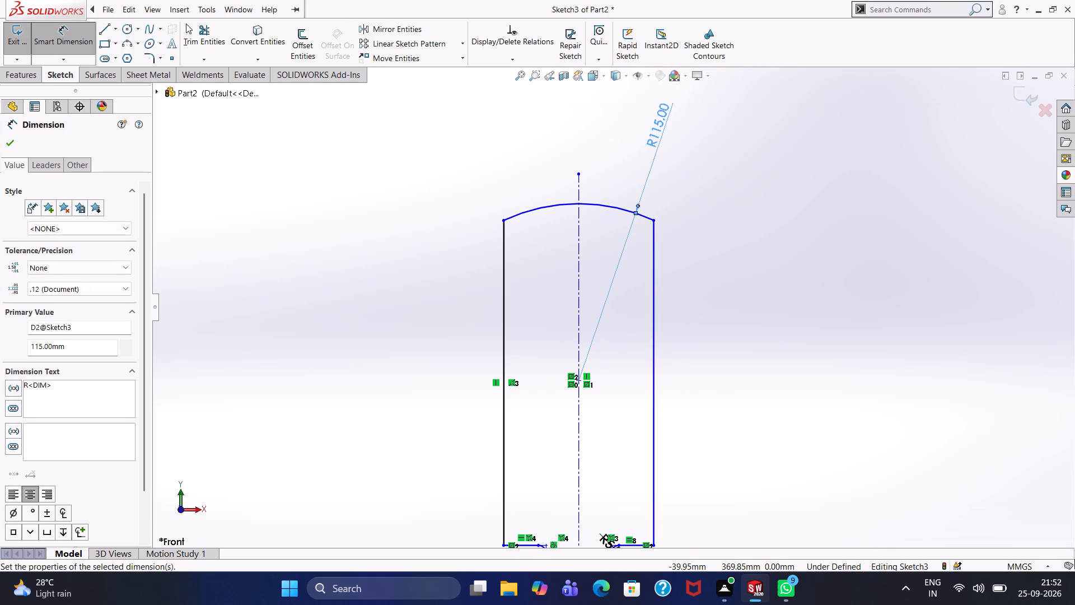
left_click(10, 150)
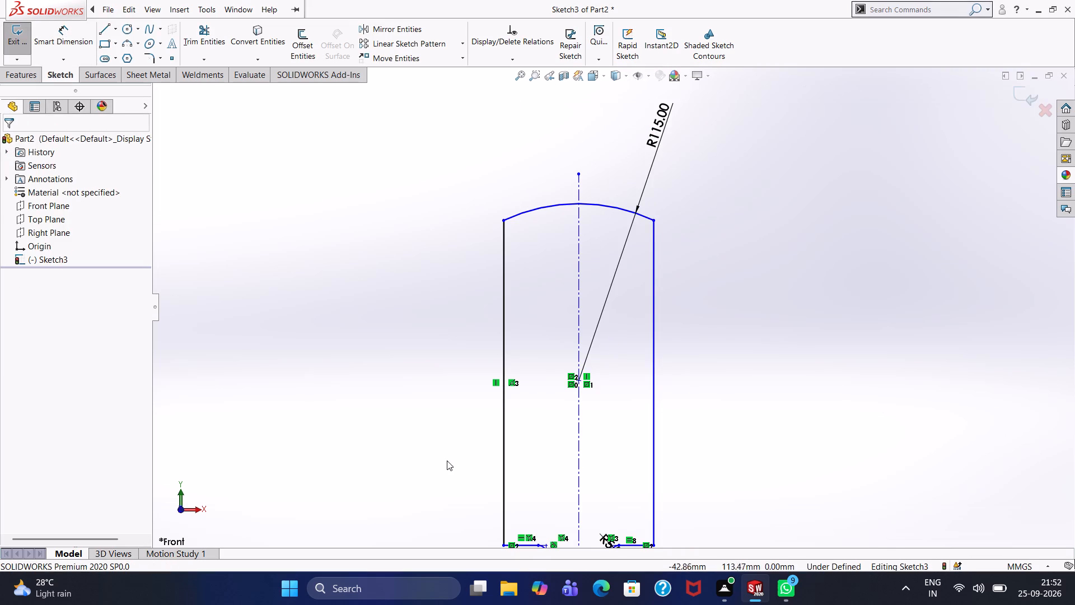
Examine the whole profile, from the base and filleted neck up to the top arc.
scroll(453, 455, "up", 1)
scroll(543, 458, "down", 2)
scroll(592, 481, "up", 8)
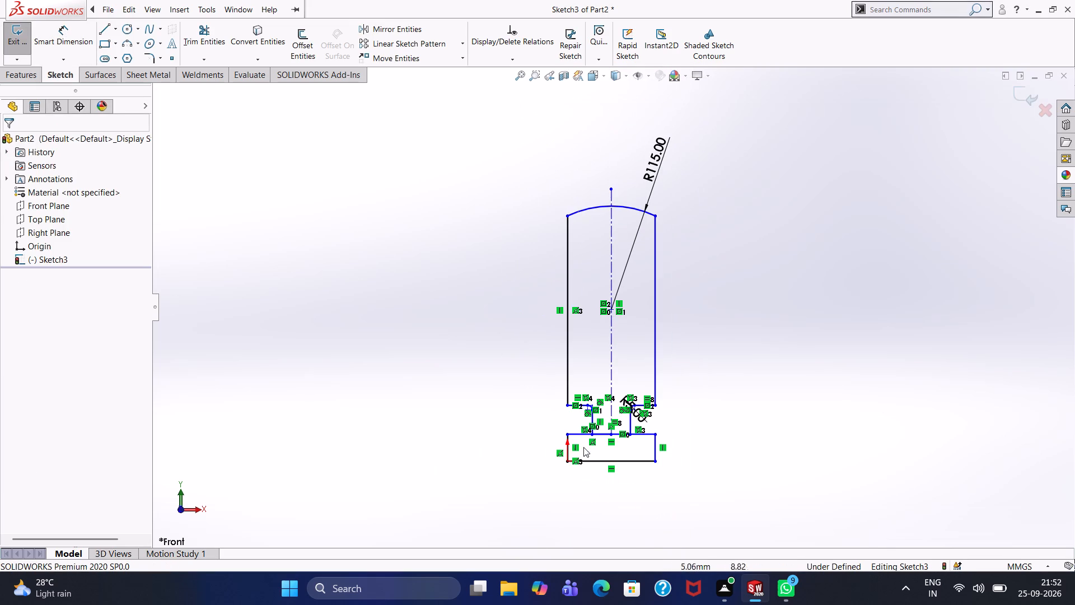
scroll(592, 442, "down", 3)
scroll(623, 388, "down", 3)
scroll(622, 296, "up", 7)
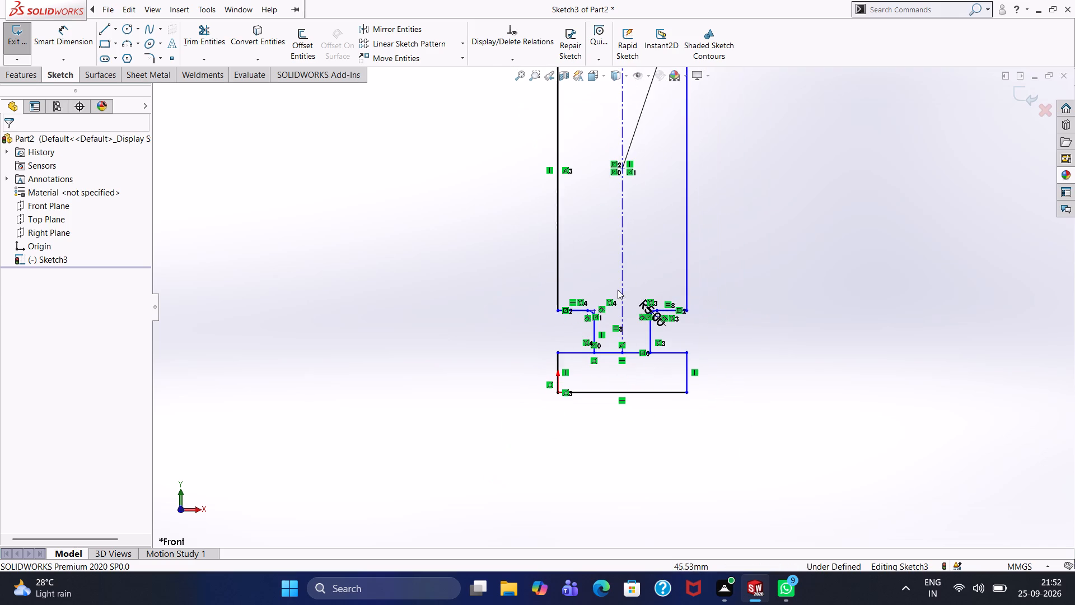
scroll(634, 199, "up", 2)
scroll(642, 182, "down", 2)
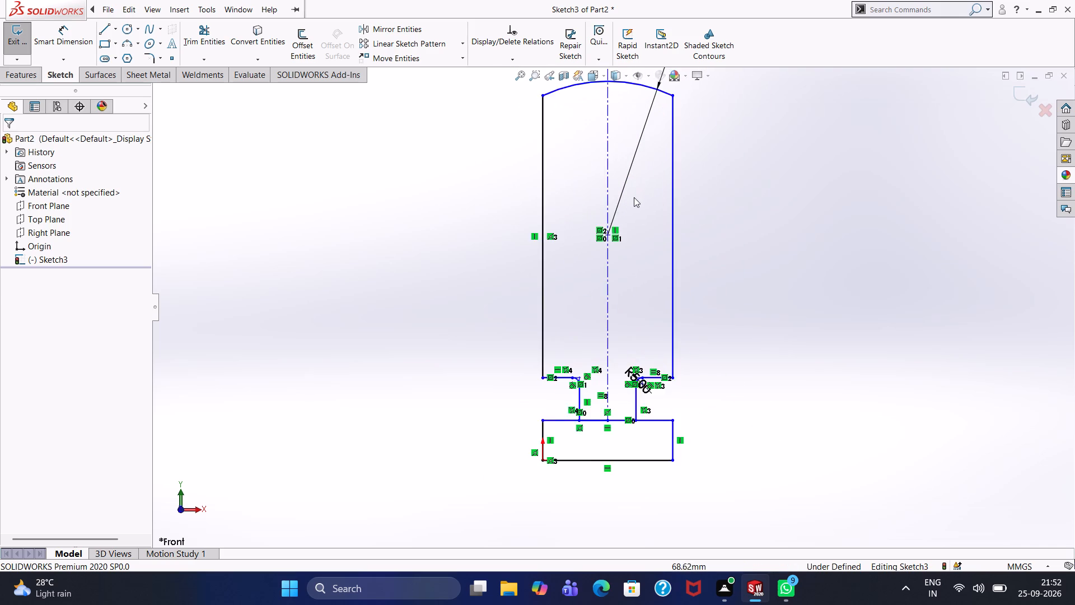
scroll(629, 209, "down", 1)
scroll(601, 173, "down", 2)
scroll(597, 178, "up", 3)
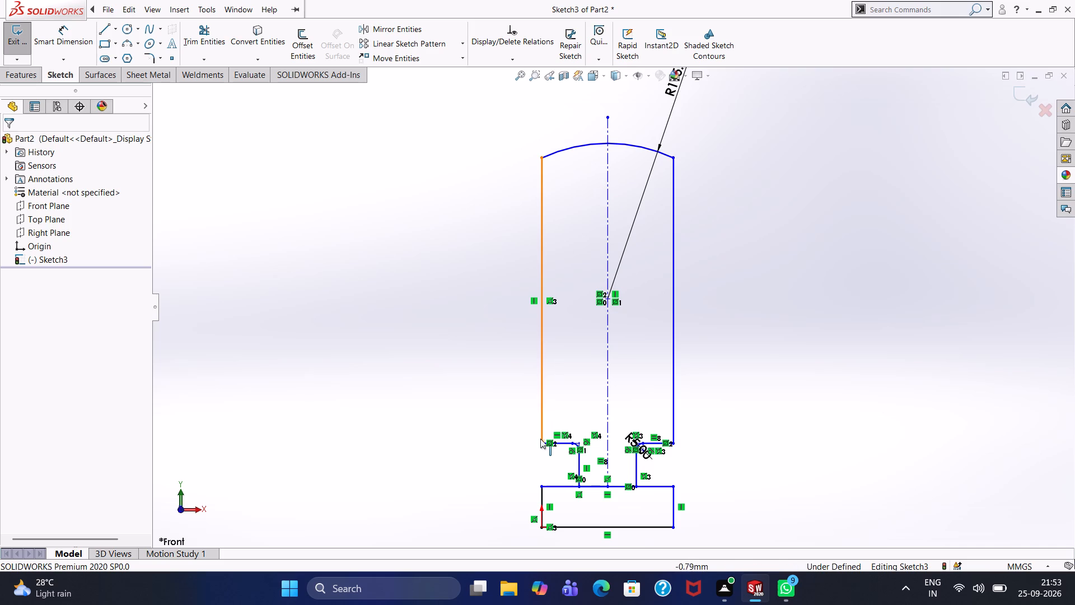
Draw construction guides from the body's lower-left corner: about 38 mm horizontally outward, 56 mm up, and a short horizontal piece back toward the body.
left_click(114, 29)
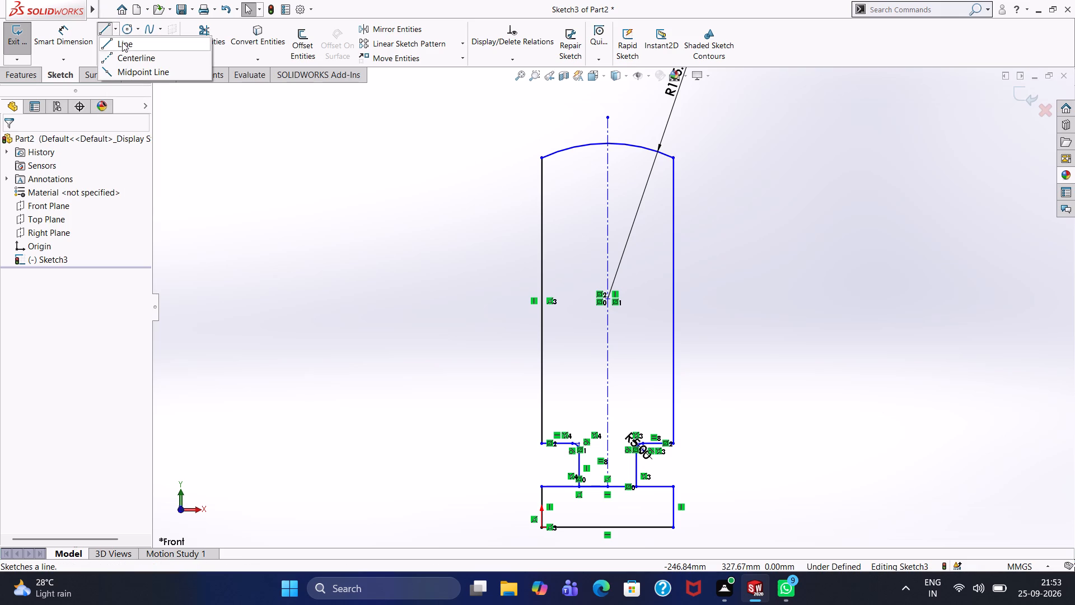
left_click(133, 62)
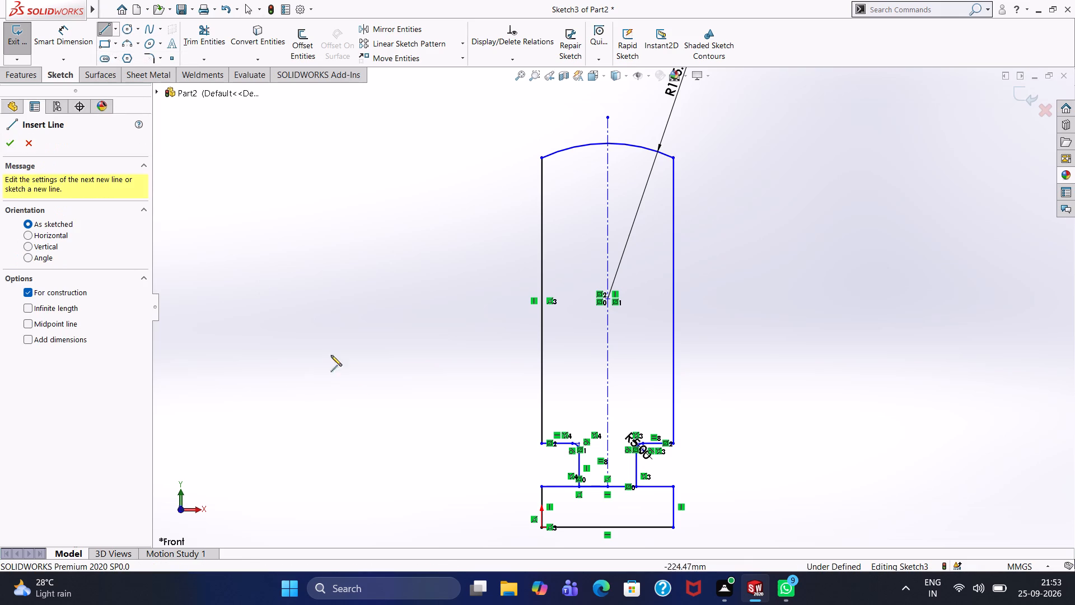
left_click(540, 443)
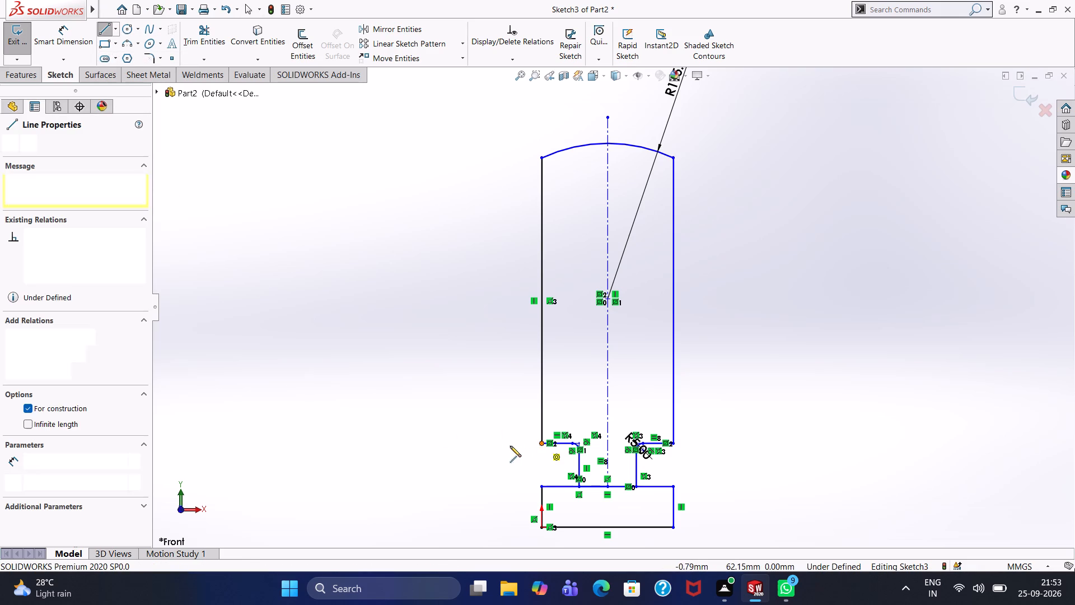
left_click(491, 443)
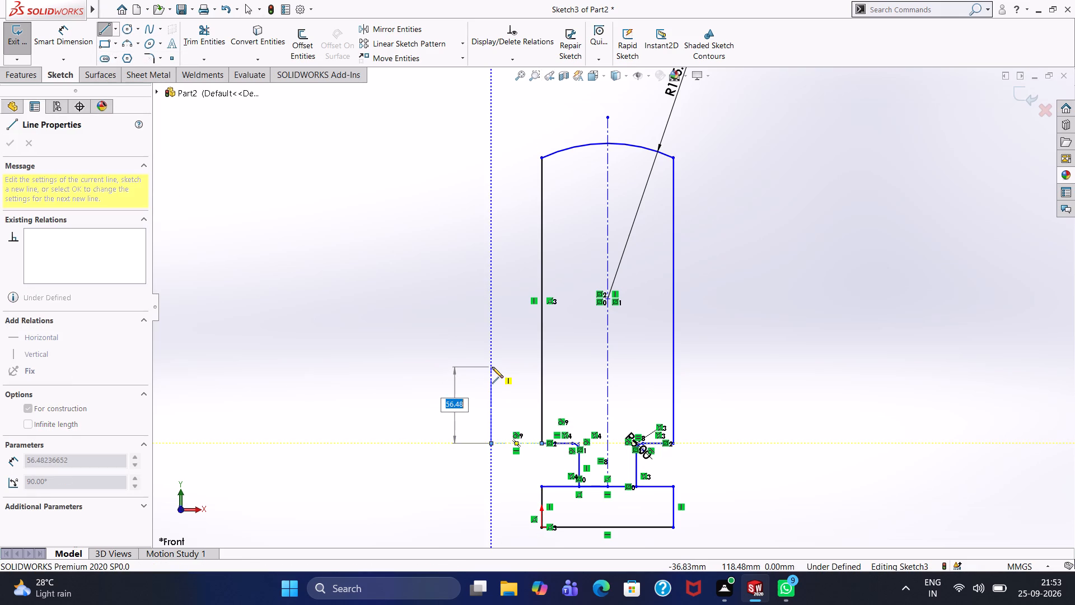
key("5")
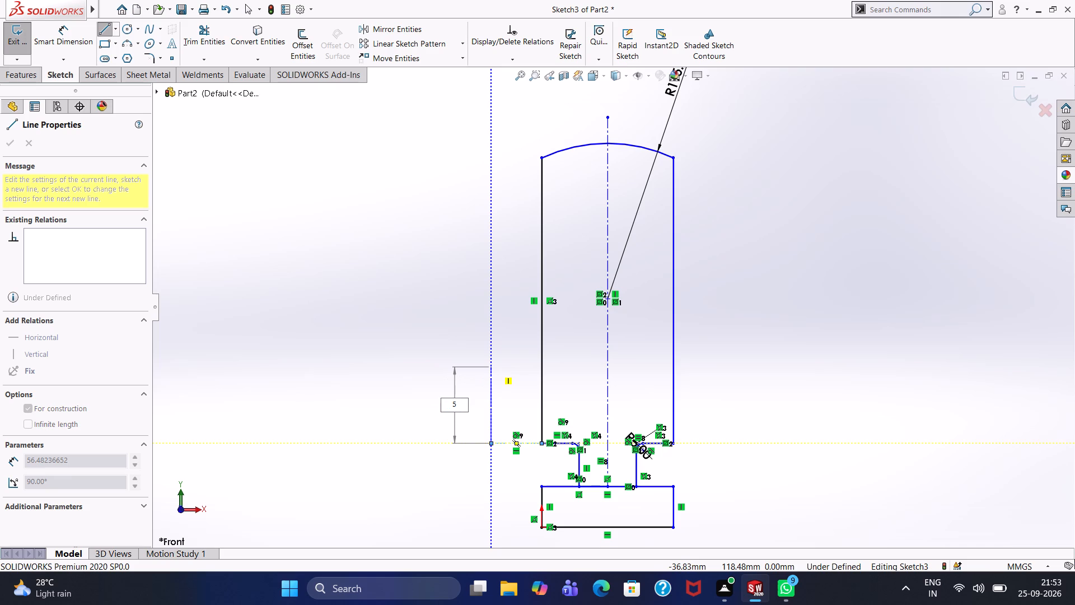
key("6")
key("Return")
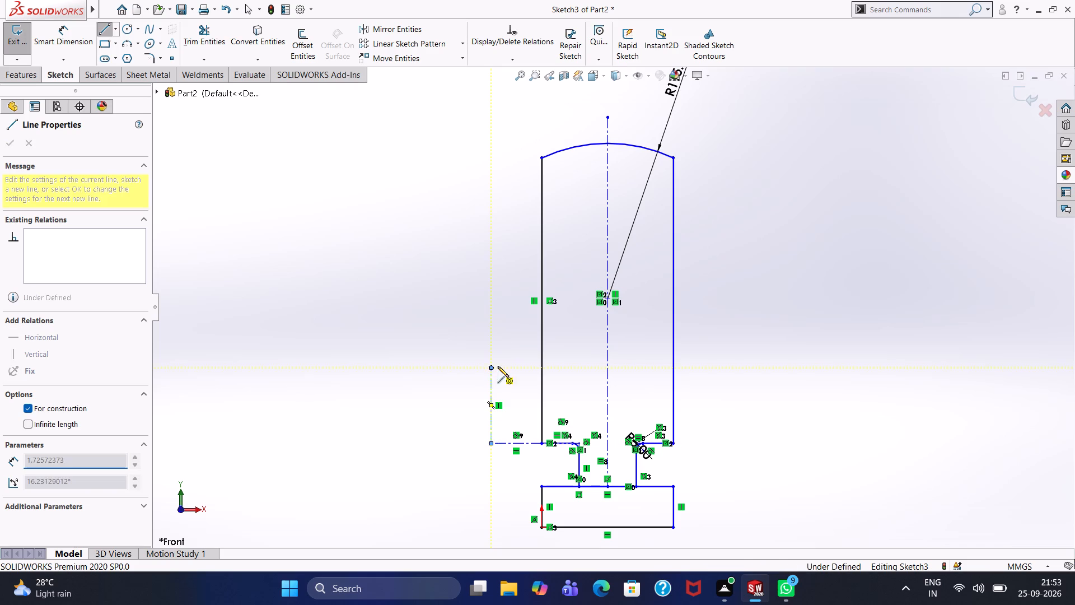
left_click(504, 367)
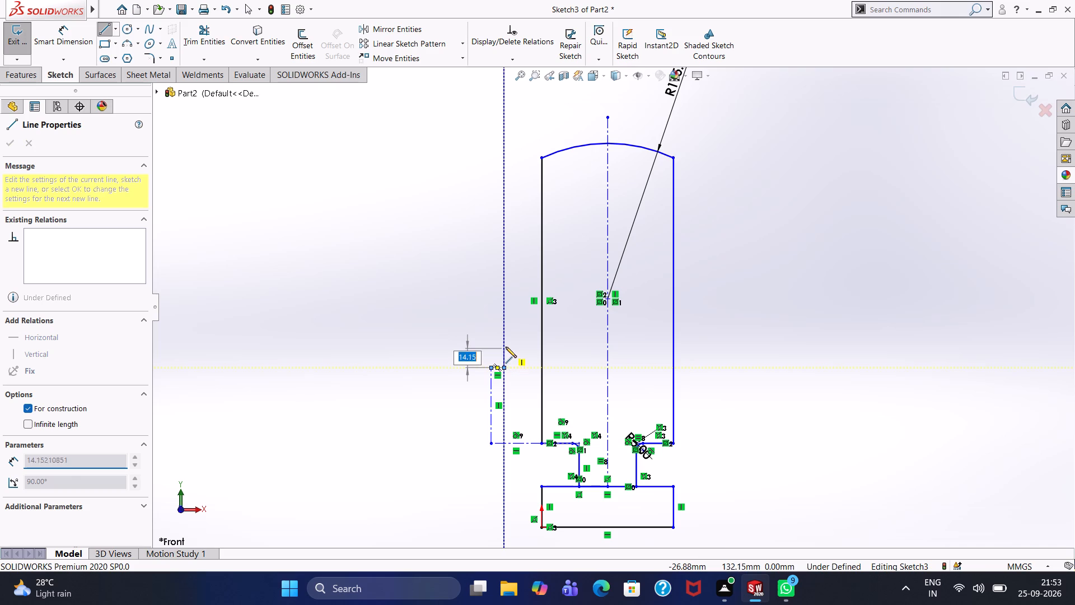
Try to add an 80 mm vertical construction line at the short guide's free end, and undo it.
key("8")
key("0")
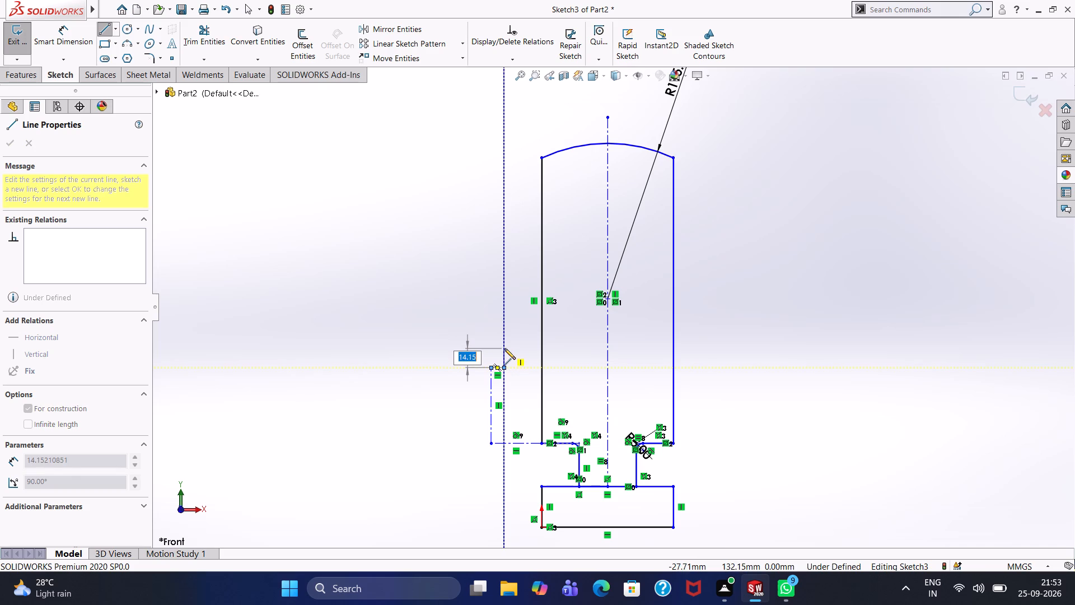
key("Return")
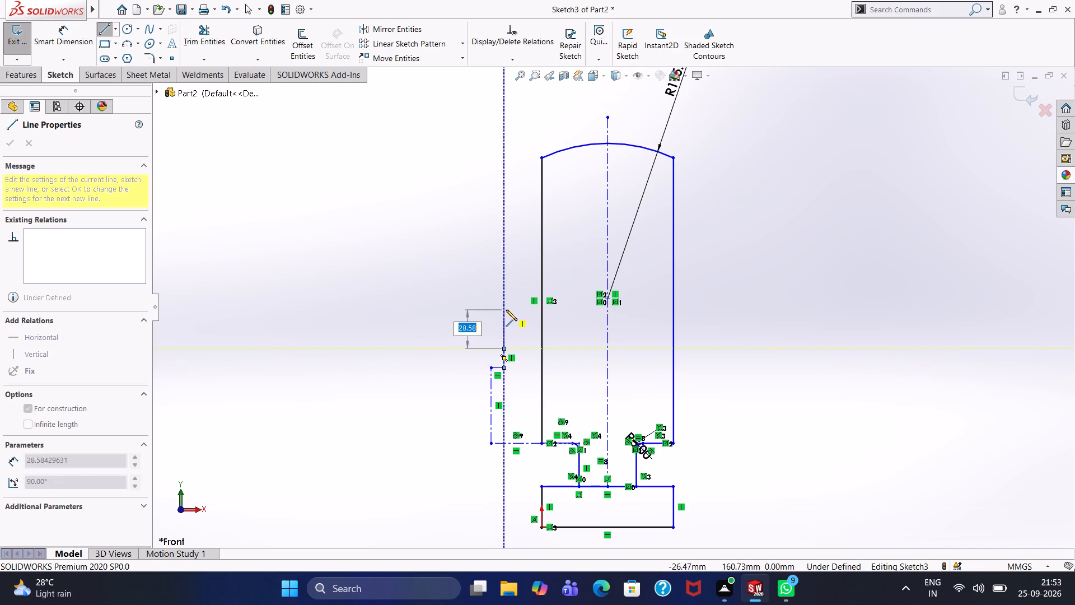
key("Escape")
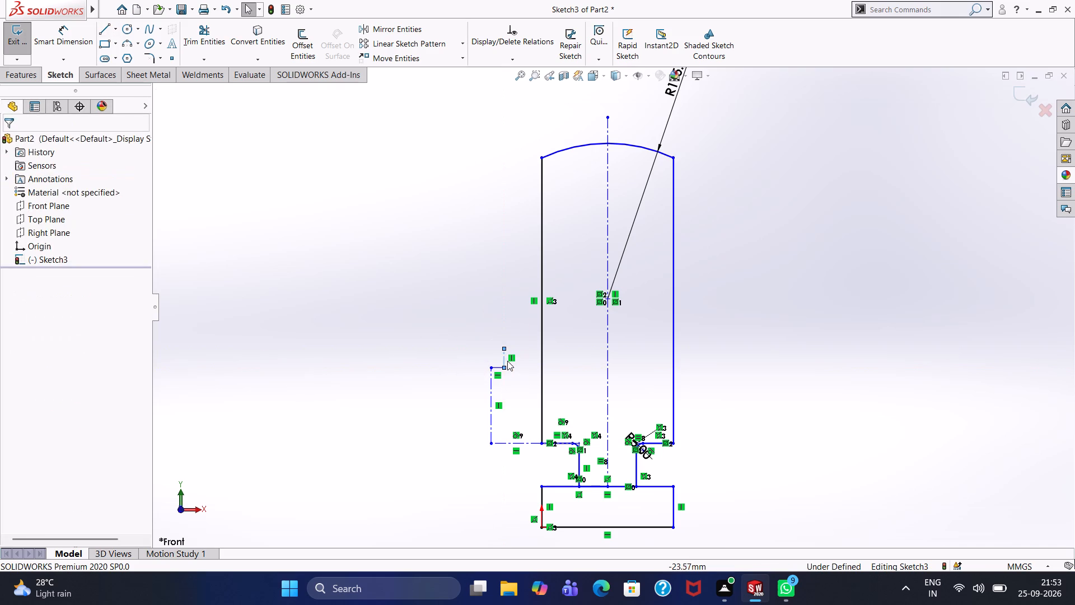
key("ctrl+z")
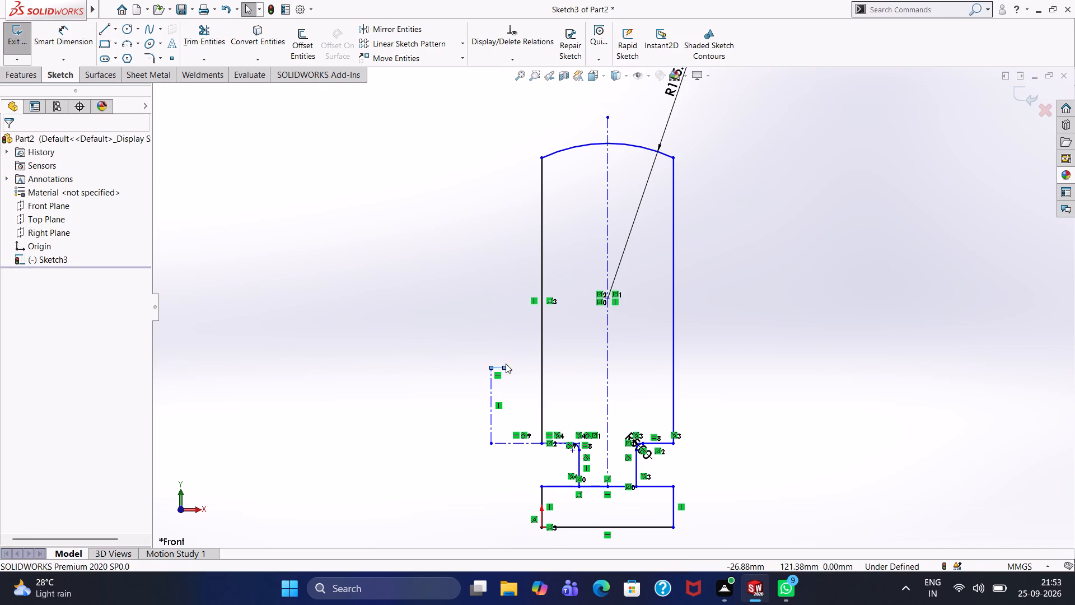
Draw an 80 mm vertical construction line upward from the short horizontal guide's free end.
left_click(116, 27)
left_click(125, 58)
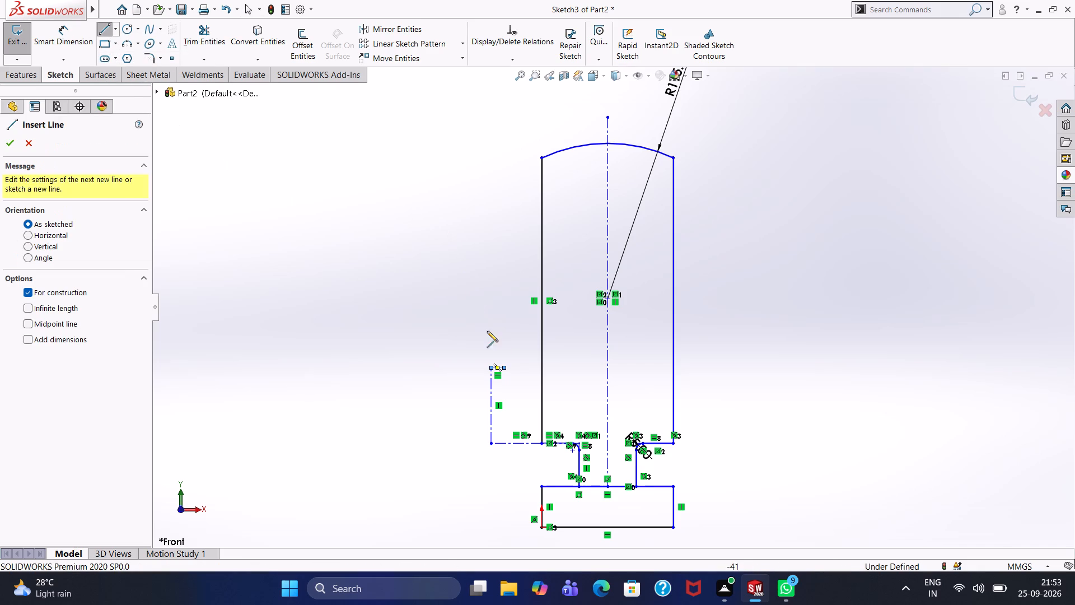
left_click_drag(504, 367, 505, 361)
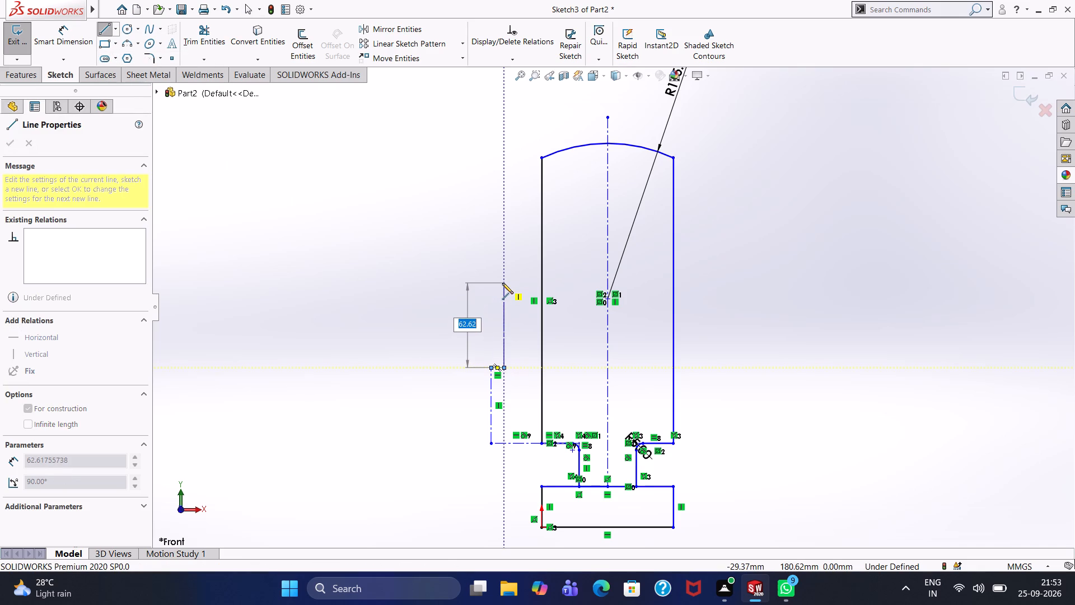
type("80")
key("Return")
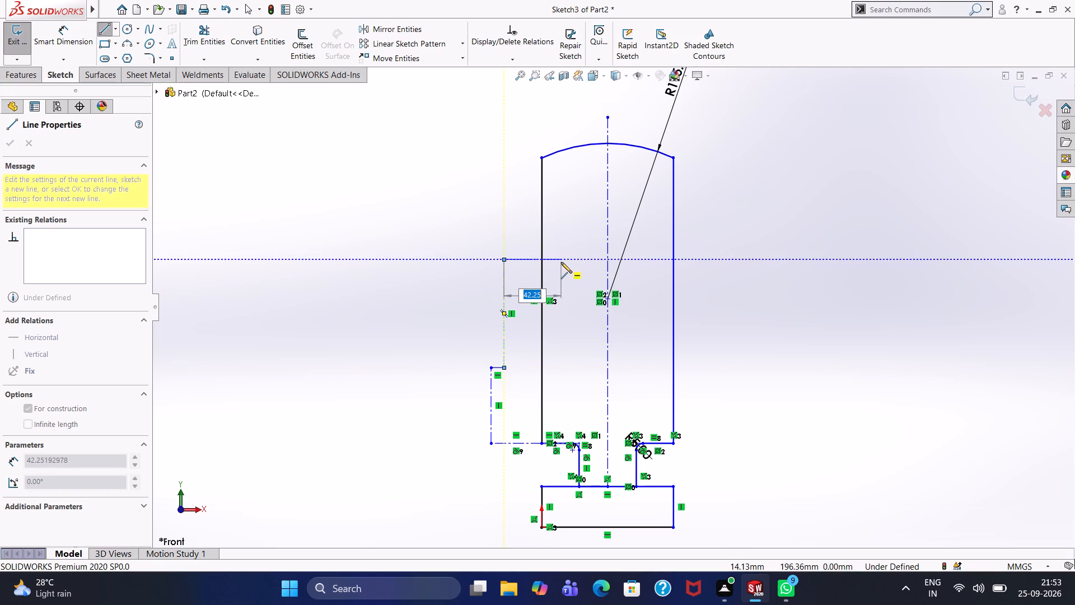
key("Escape")
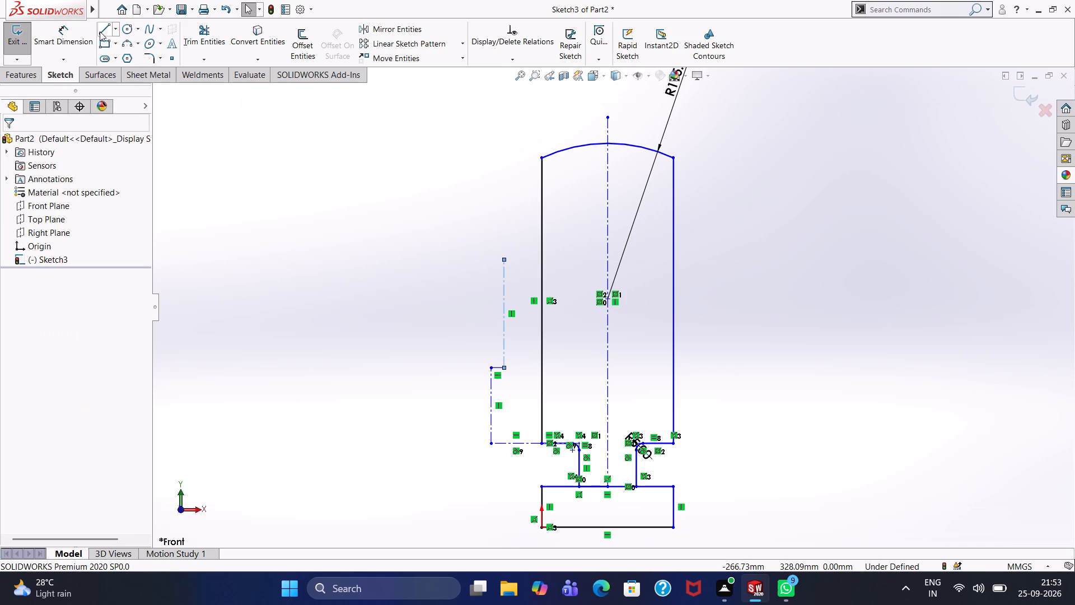
Draw a solid horizontal line about 125.5 mm long from the 80 mm guide's top end to the body's right edge.
left_click(100, 31)
left_click(503, 259)
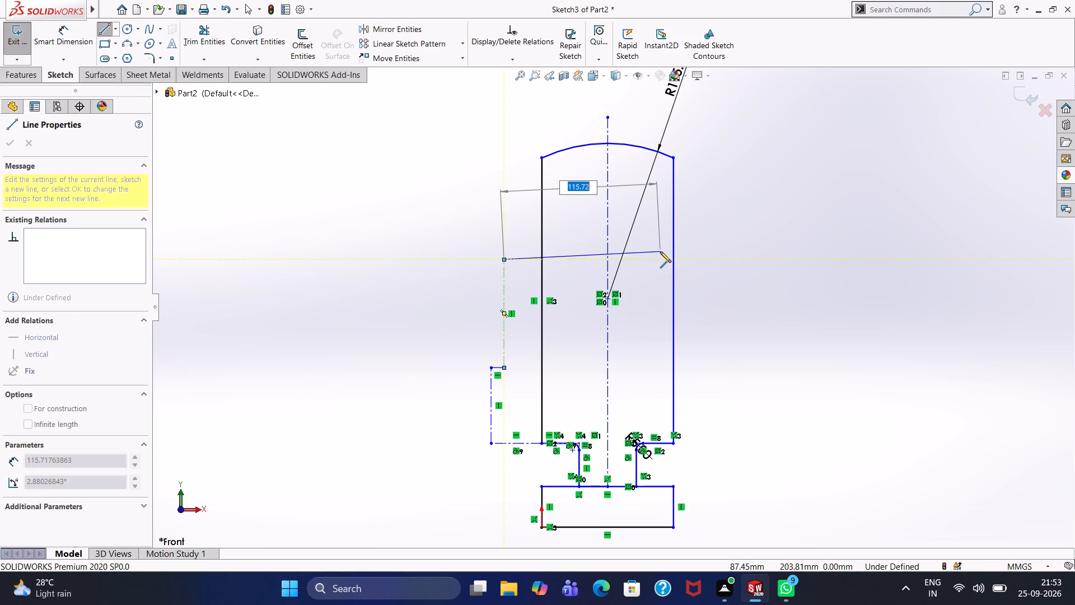
left_click(673, 258)
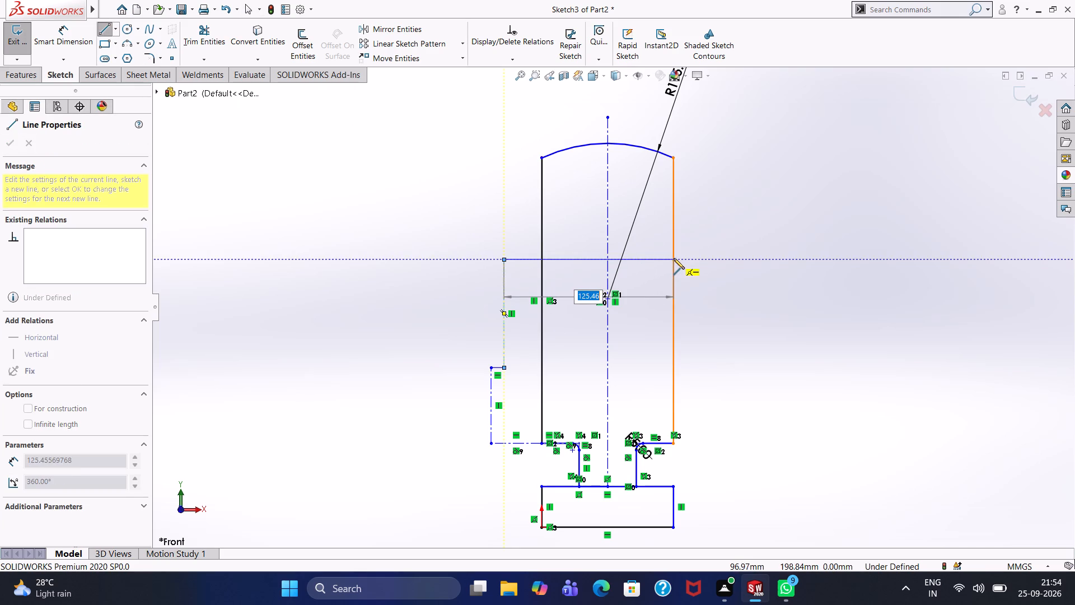
key("Escape")
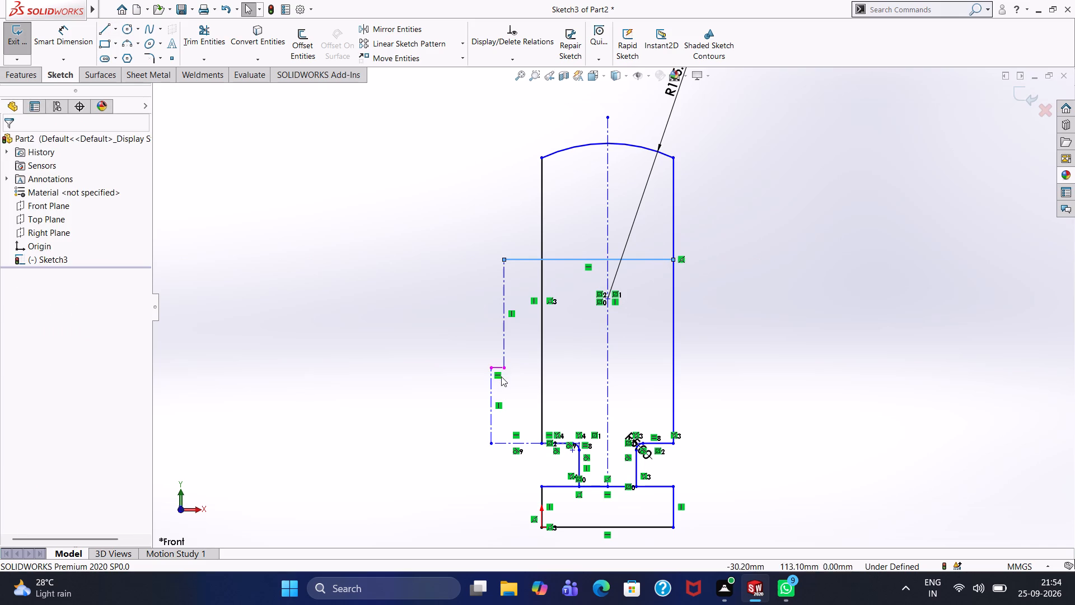
Draw a solid horizontal line across the body from left edge to right edge, level with the top of the 56 mm guide.
left_click(104, 31)
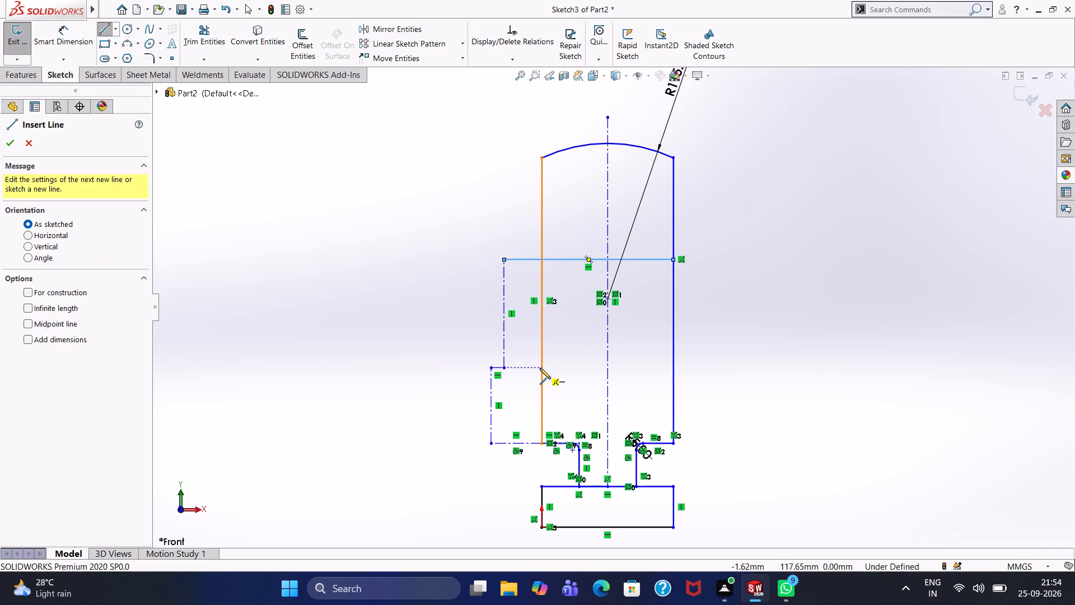
left_click(543, 368)
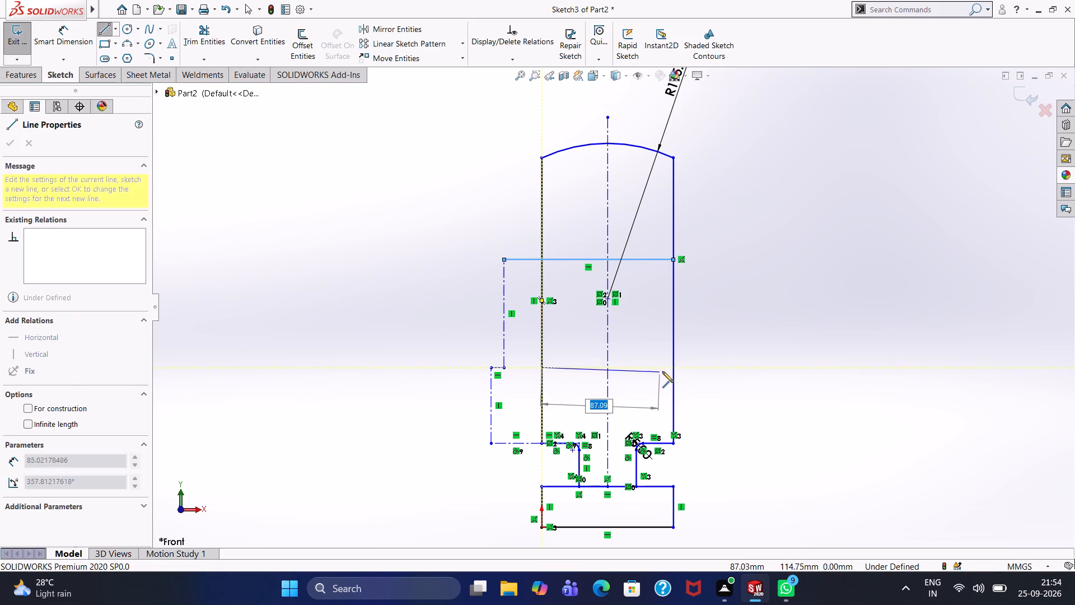
left_click(674, 367)
key("Escape")
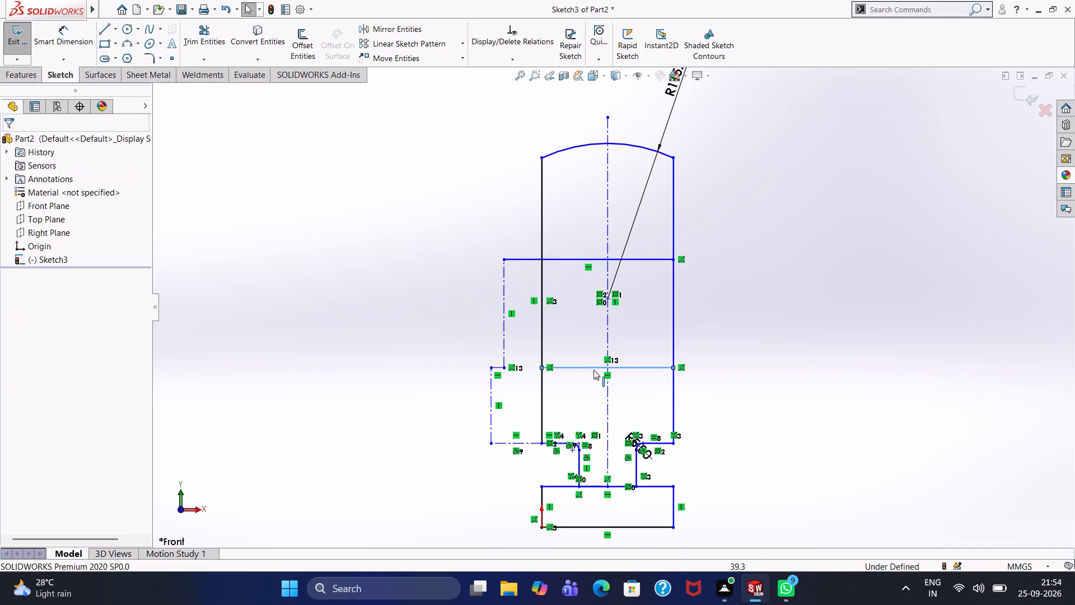
Delete the four construction guide lines outside the body's left edge.
left_click(503, 291)
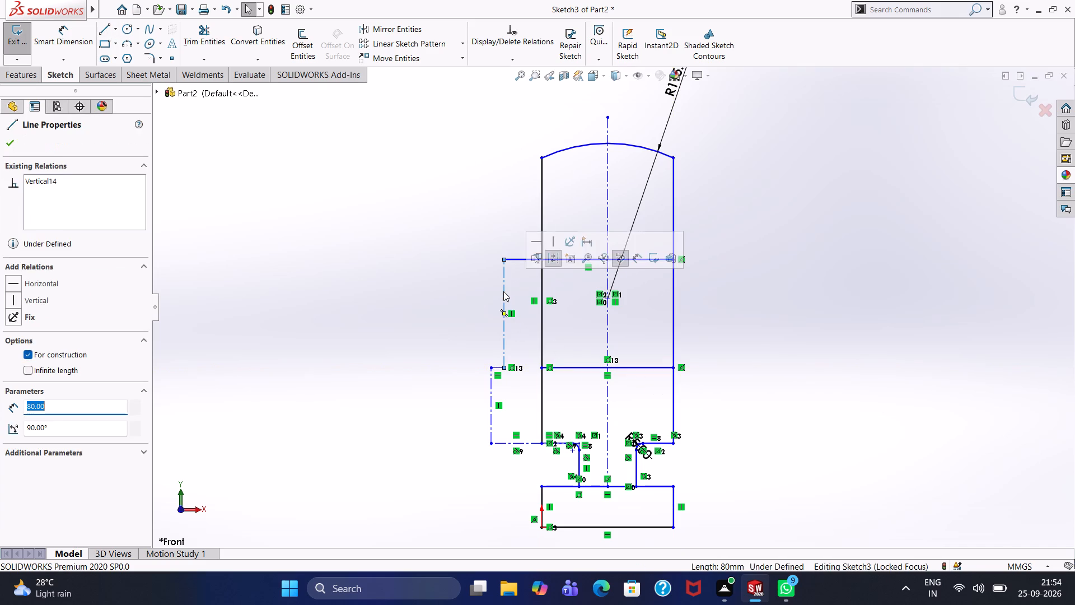
key("Delete")
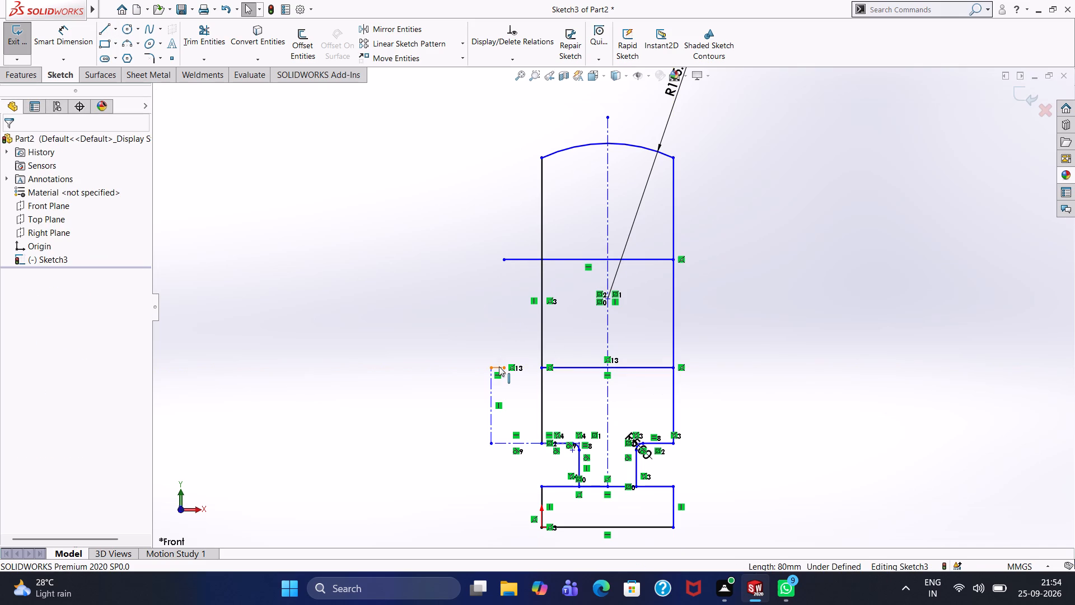
left_click(499, 366)
key("Delete")
left_click(492, 392)
key("Delete")
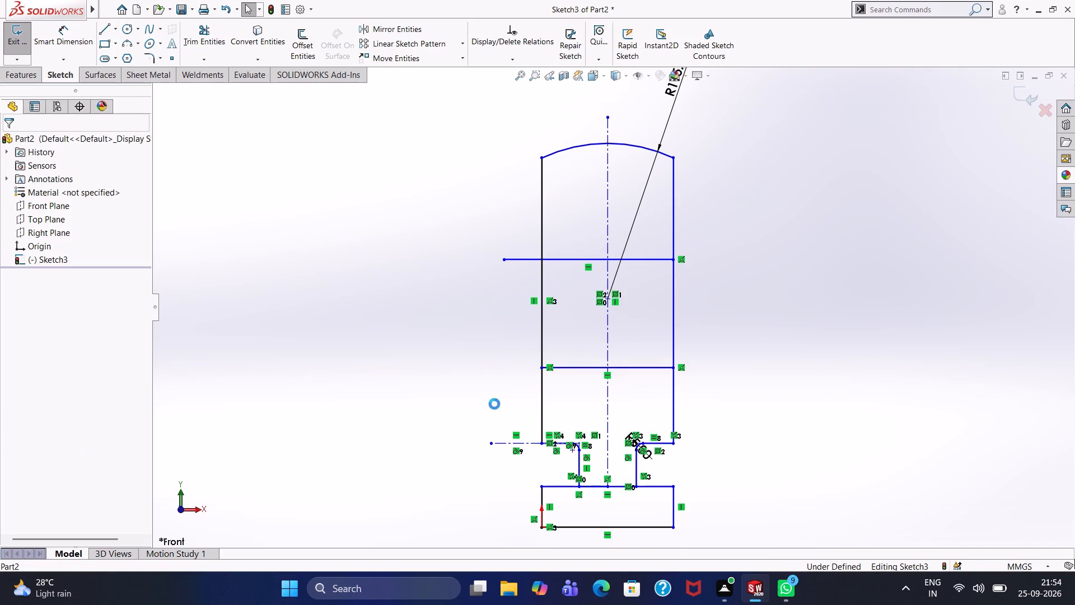
left_click(507, 442)
key("Delete")
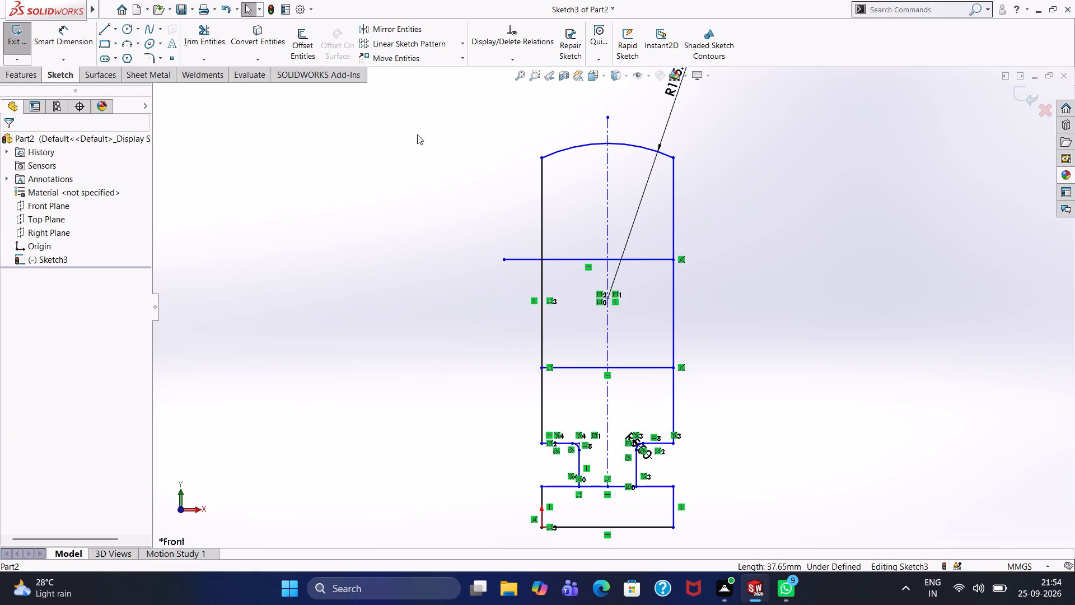
Trim the part of the upper horizontal line that overhangs the body's left edge.
left_click(212, 39)
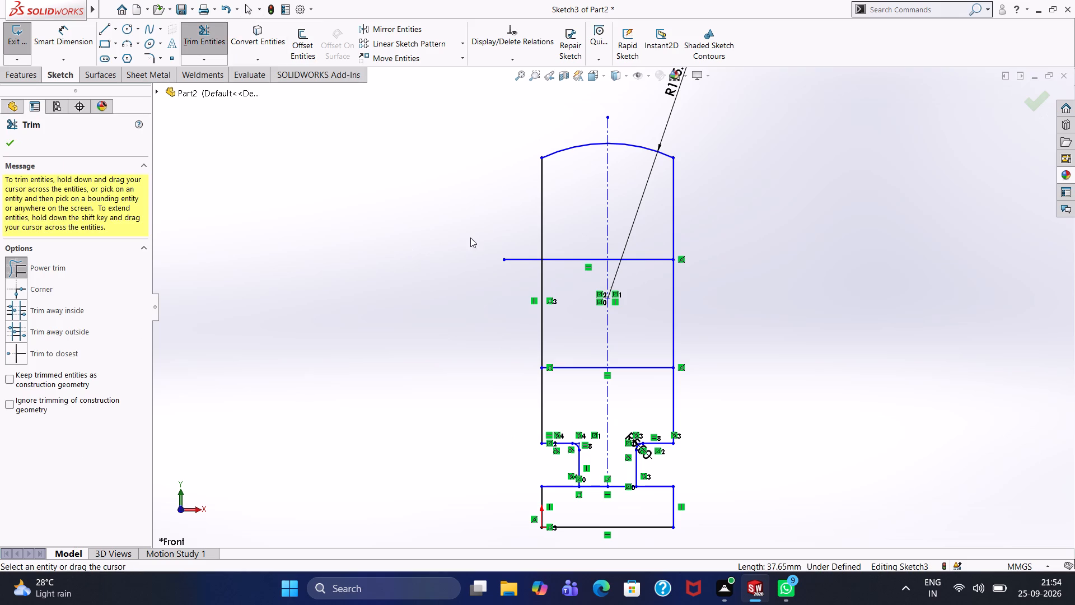
left_click_drag(508, 228, 508, 280)
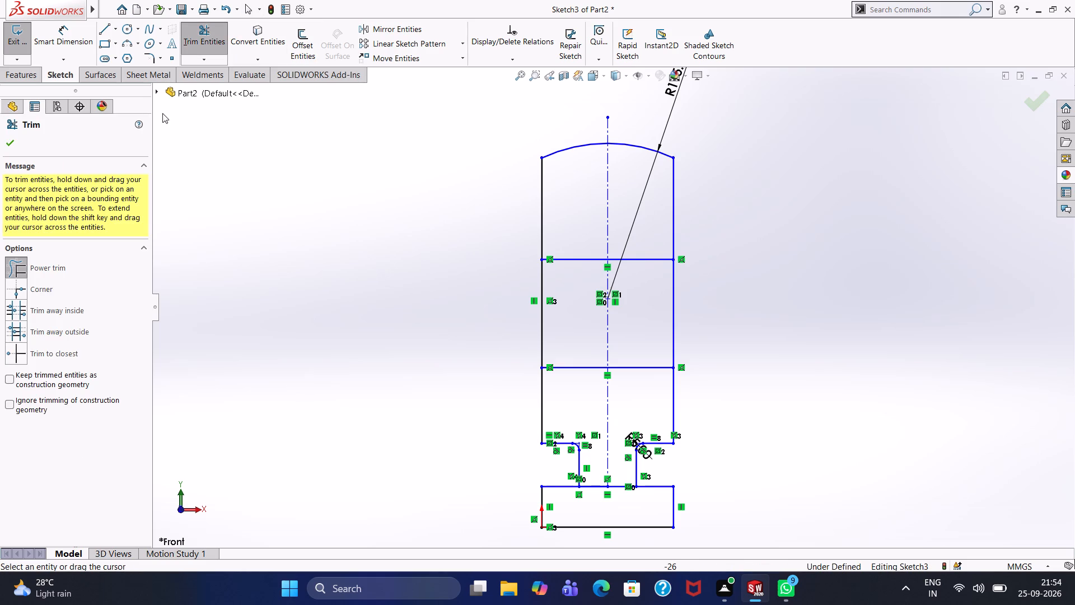
left_click(12, 137)
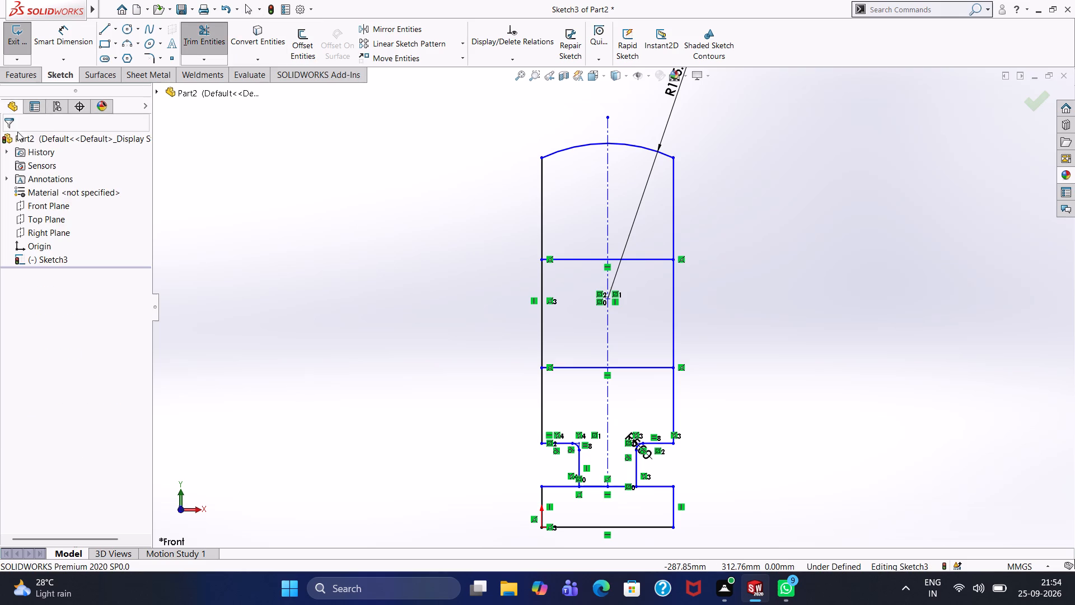
Add a 56 mm vertical dimension between the lower dividing line's left end and the body's lower-left corner.
left_click(69, 31)
left_click(541, 398)
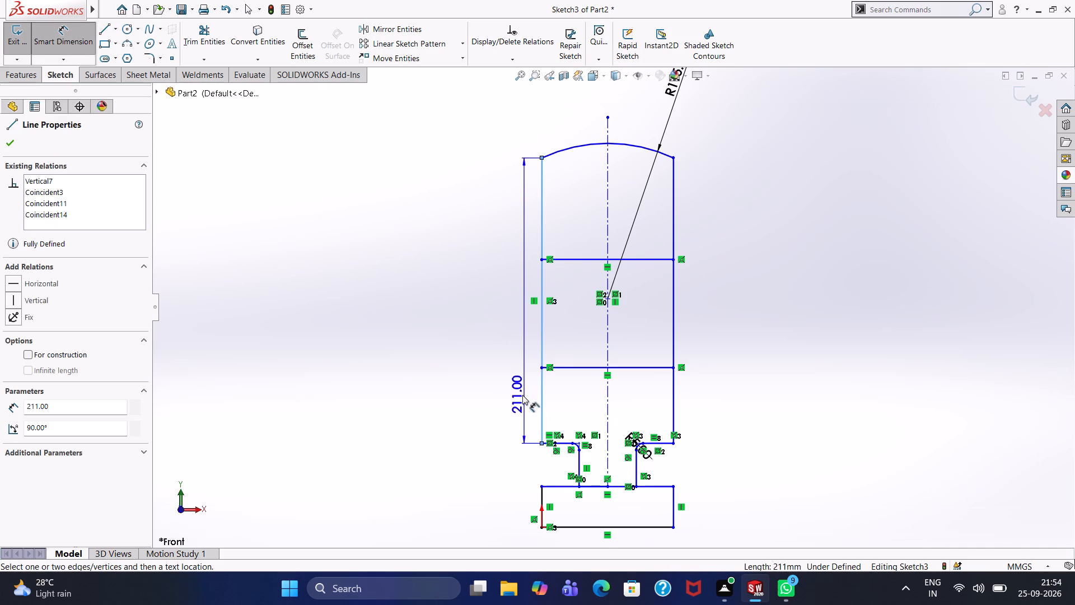
key("Escape")
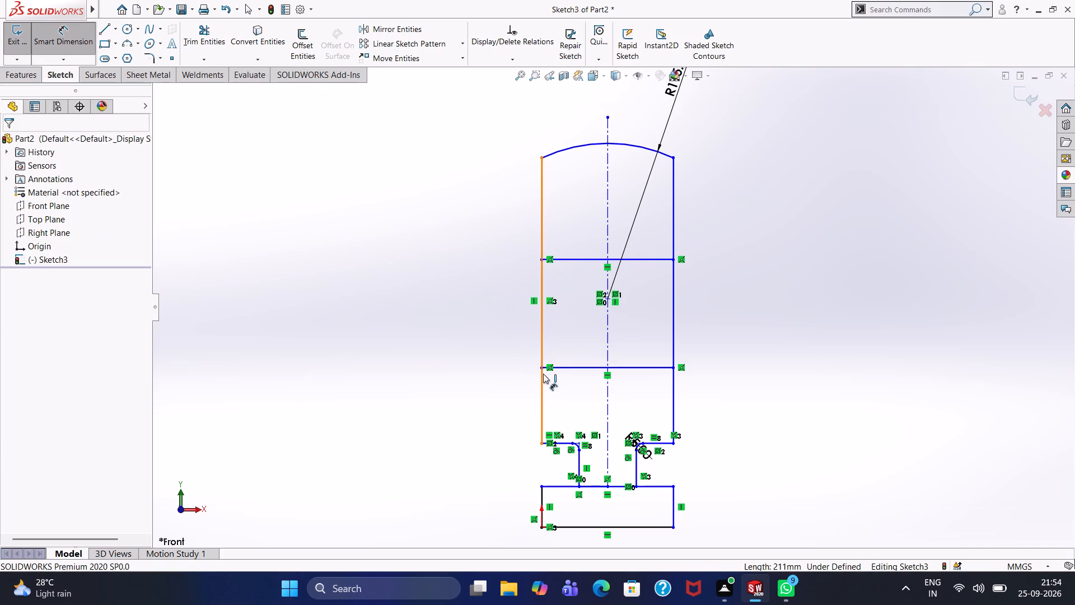
left_click(540, 368)
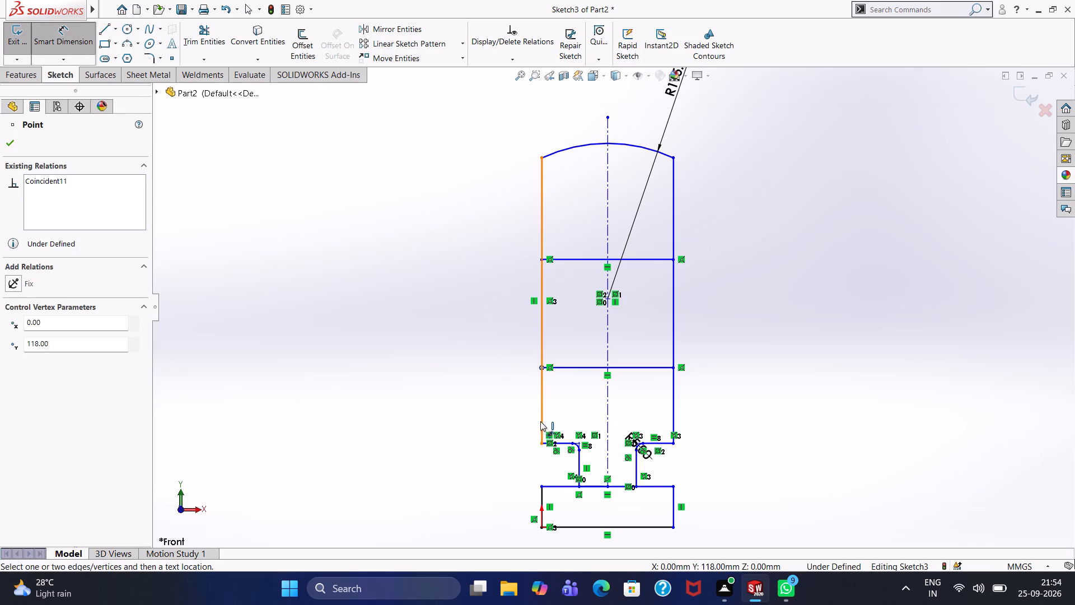
left_click(542, 443)
left_click(511, 411)
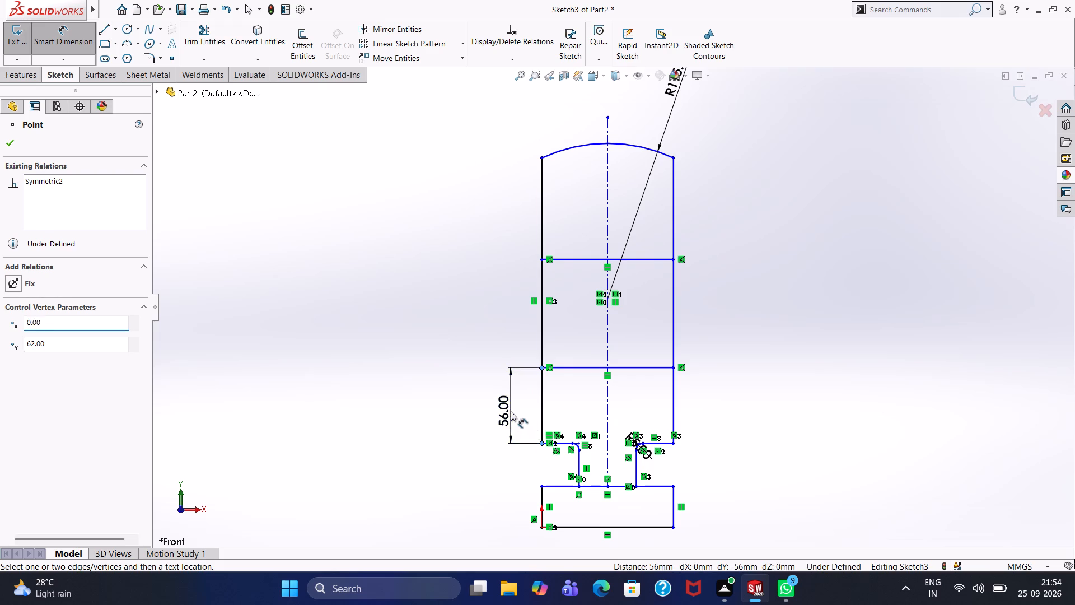
left_click(462, 390)
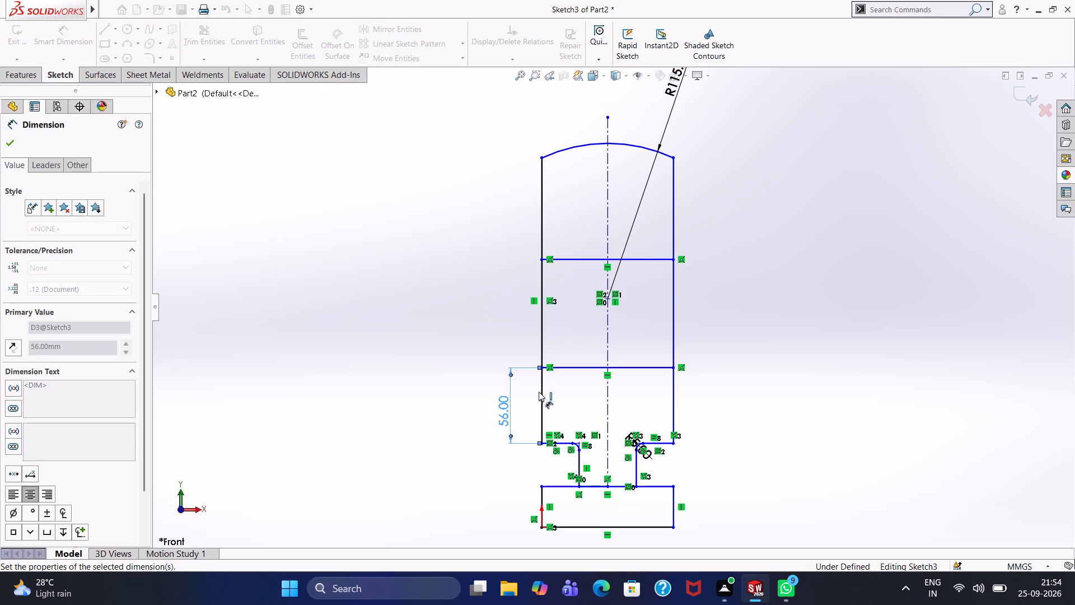
Add a vertical dimension between the left ends of the lower and upper dividing lines.
left_click(543, 366)
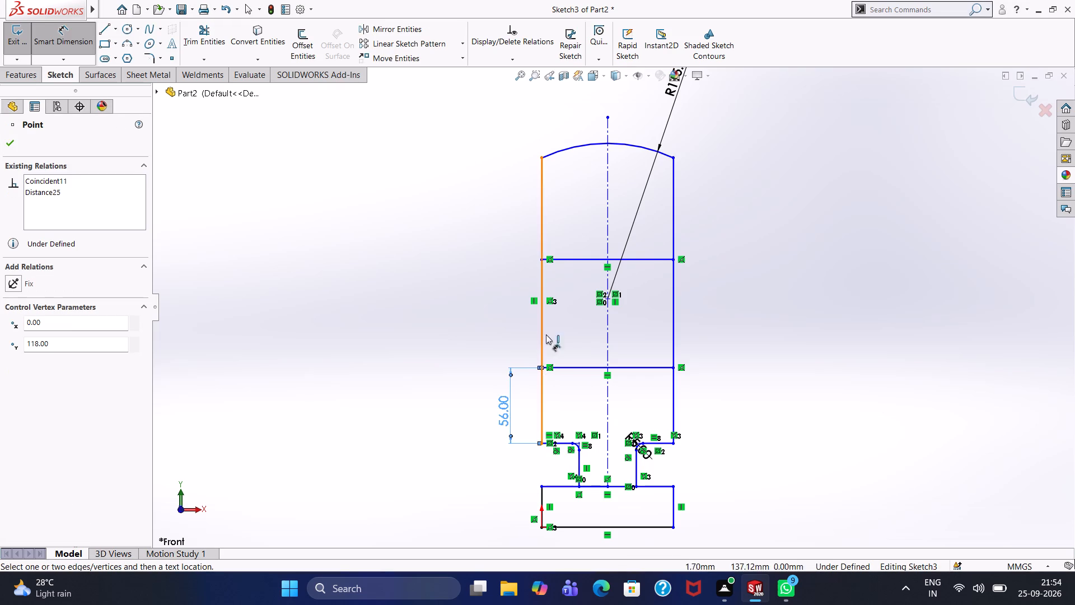
left_click(541, 259)
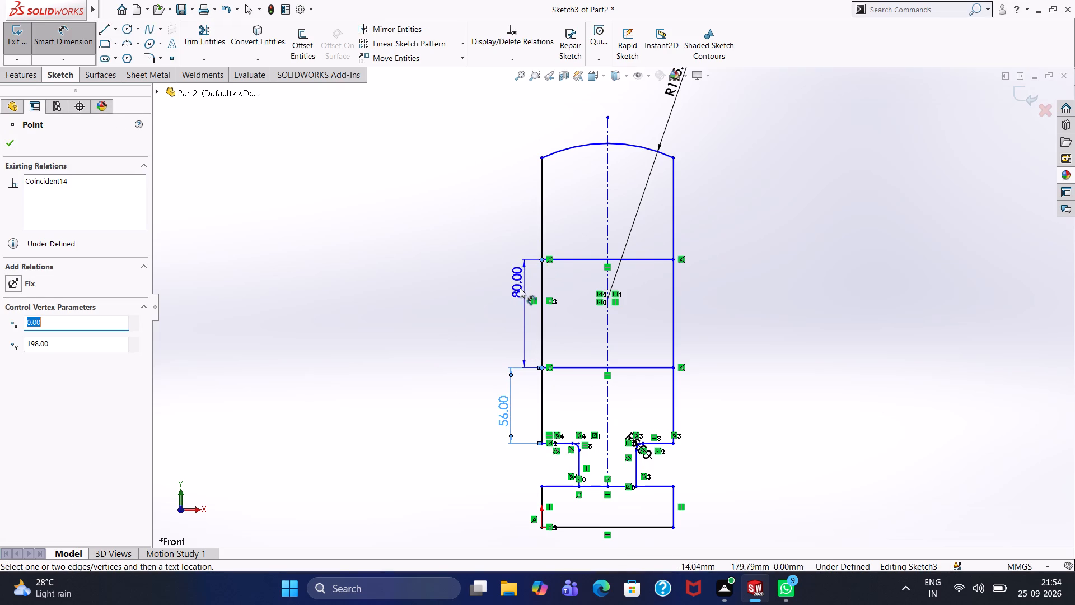
left_click(512, 308)
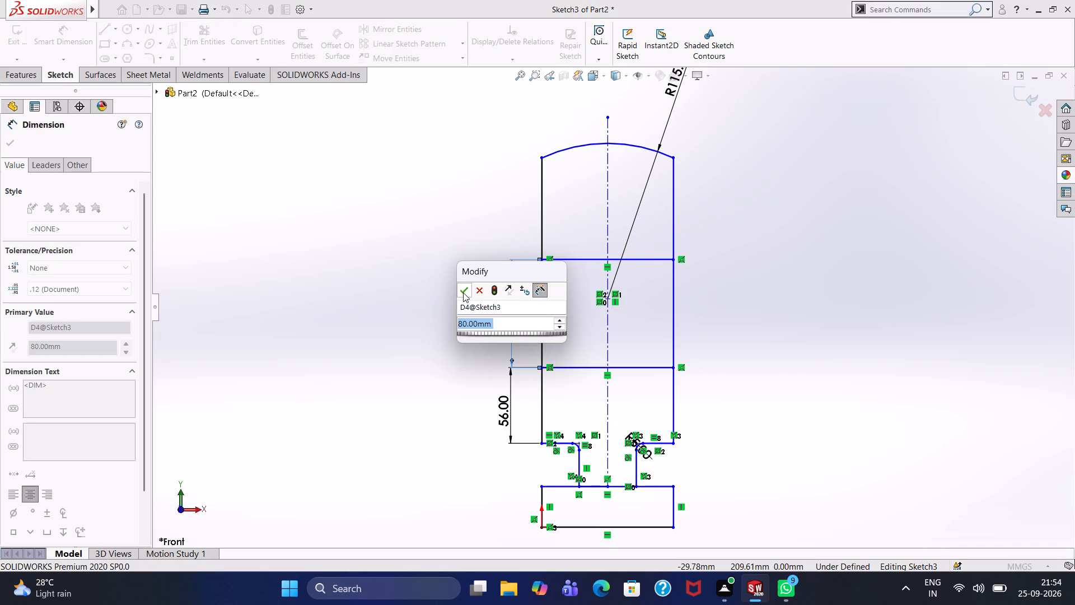
left_click(463, 292)
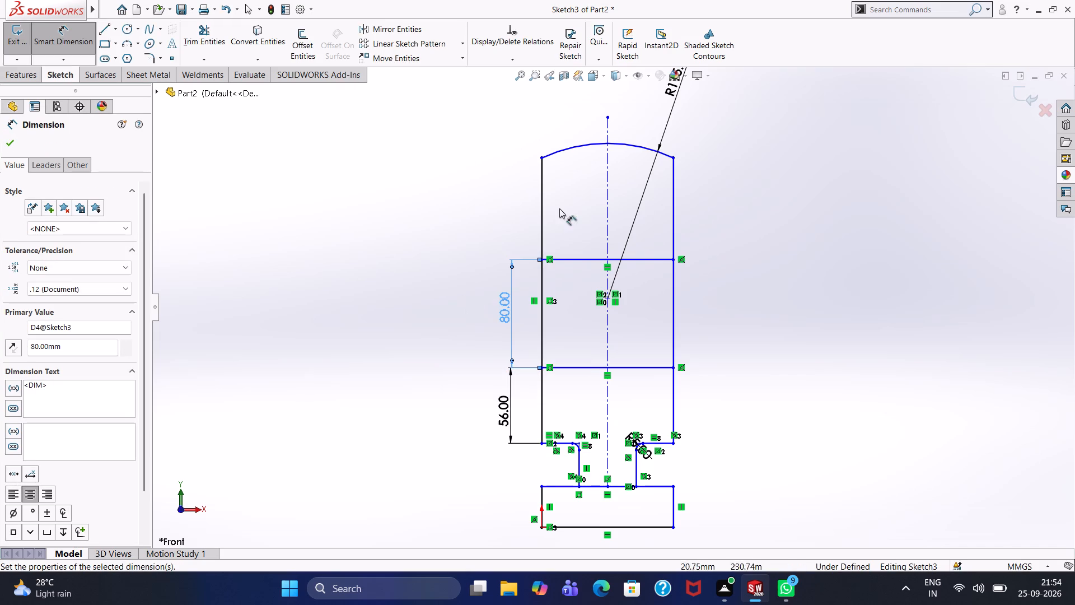
Add a vertical dimension between the body's upper-left corner and the upper dividing line's left end.
left_click(540, 155)
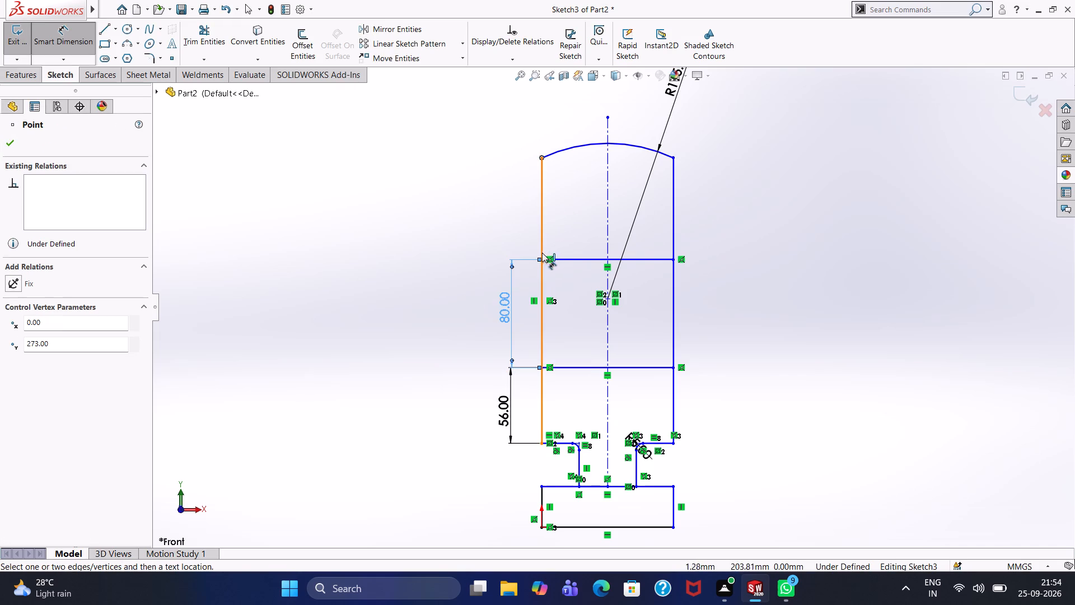
left_click(541, 256)
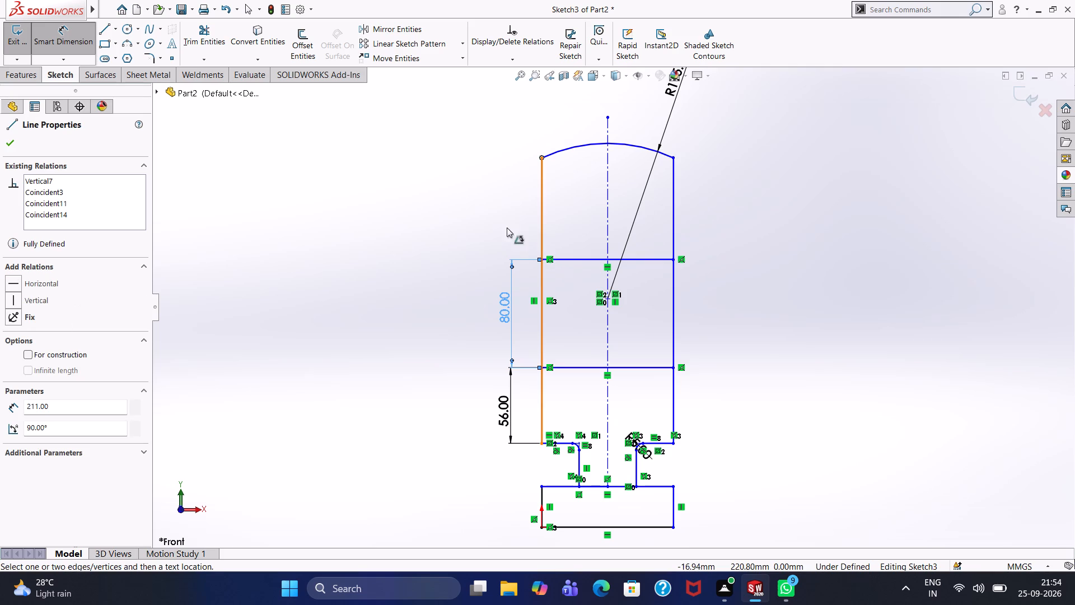
key("Escape")
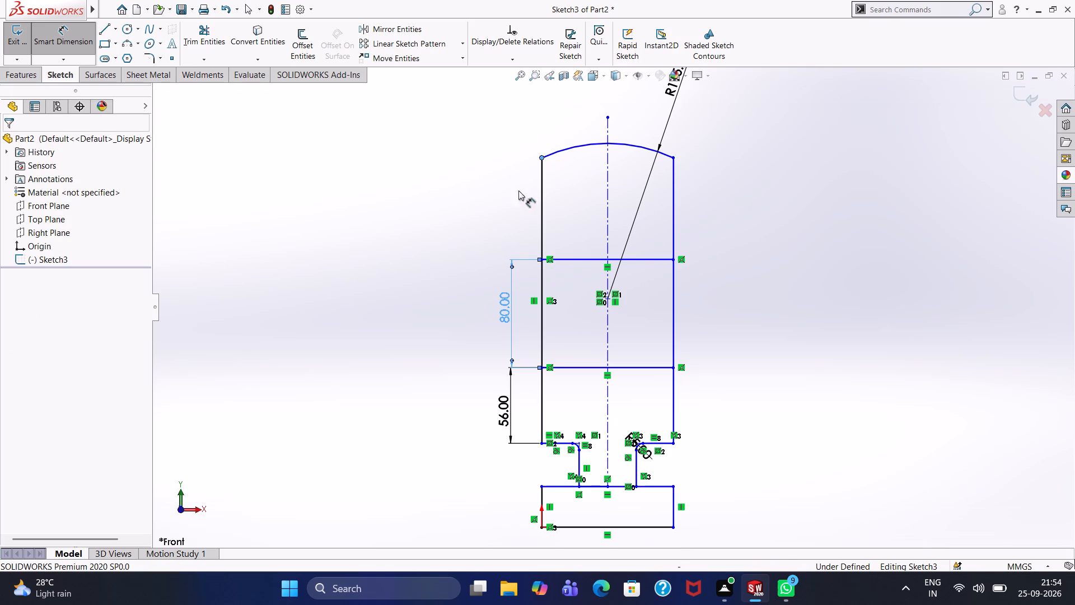
left_click(544, 260)
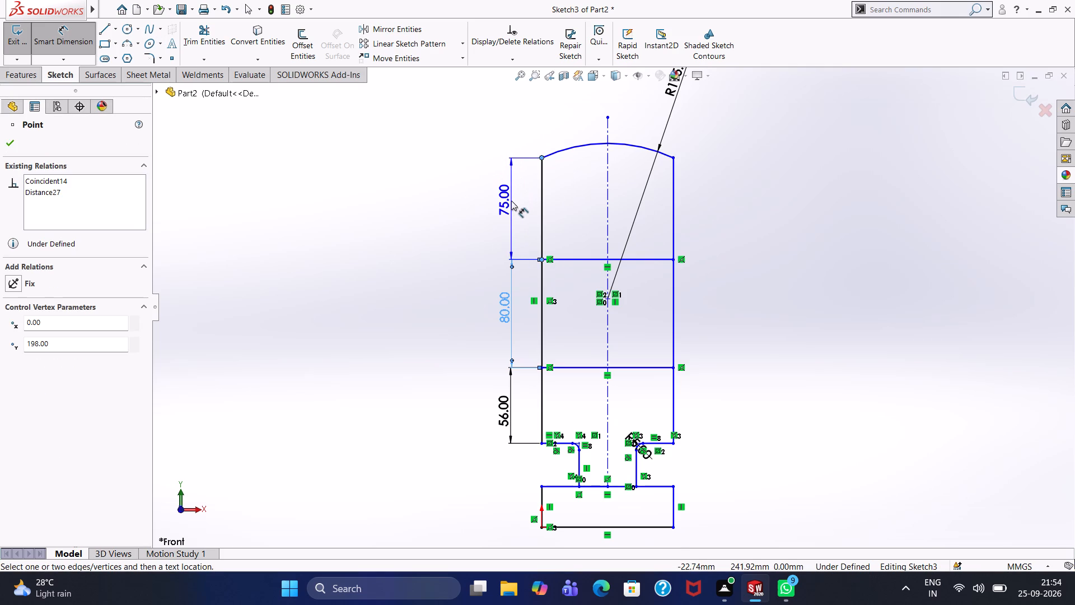
left_click(512, 201)
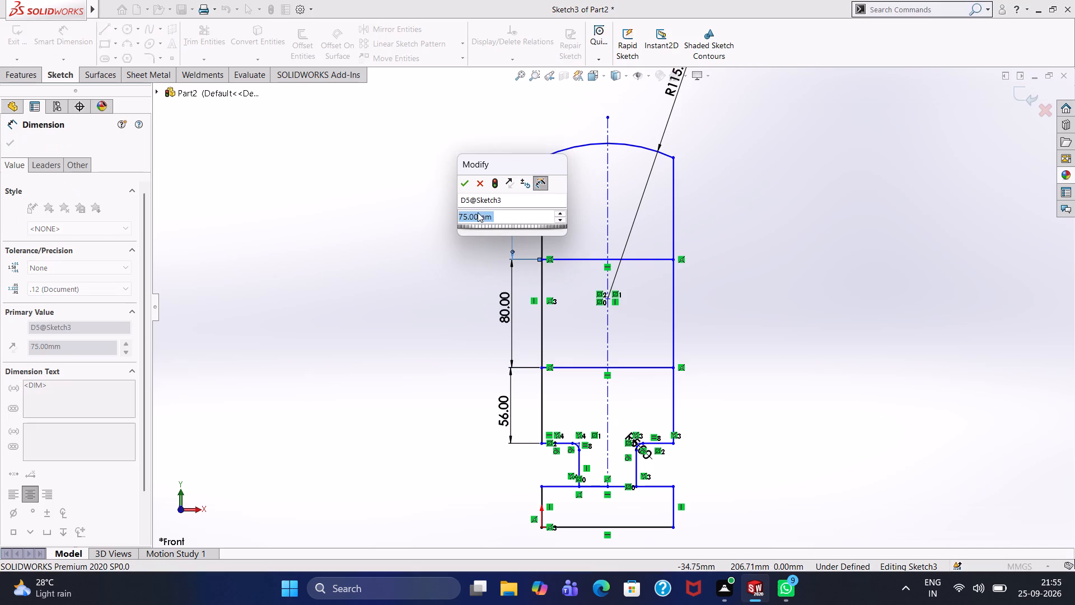
left_click(462, 184)
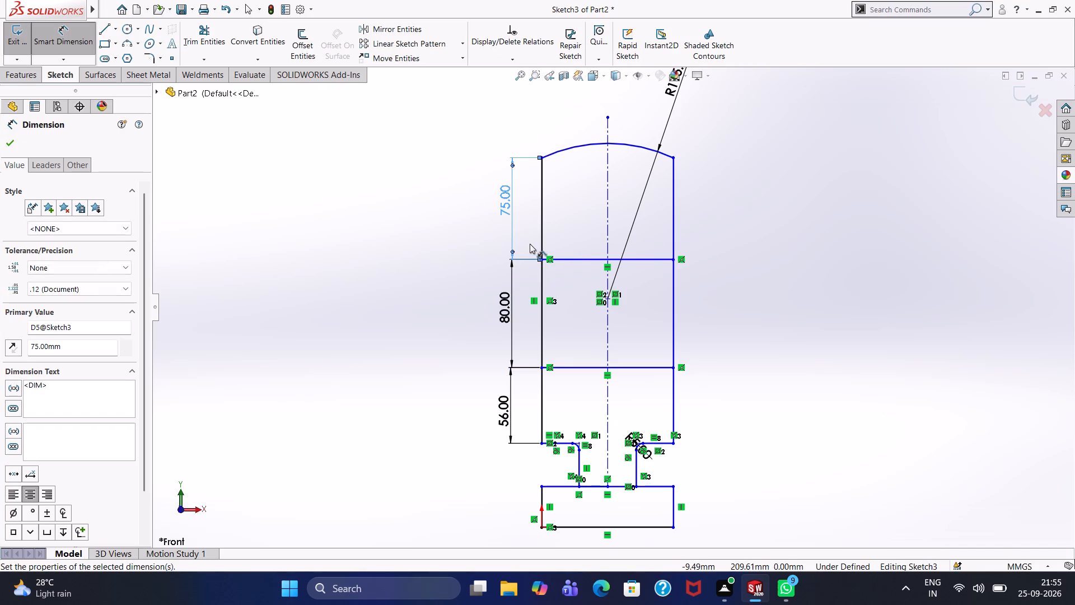
Draw two circles of radius 15 mm centred on the vertical centreline, one in the body's top section and one in its bottom section.
scroll(610, 231, "up", 2)
scroll(634, 267, "down", 1)
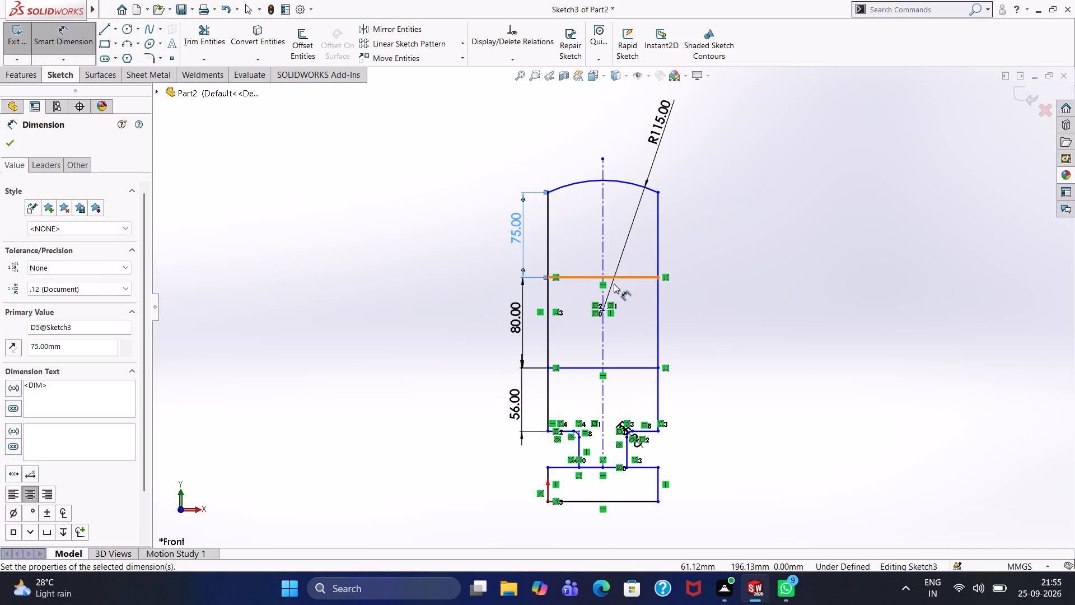
scroll(614, 283, "down", 2)
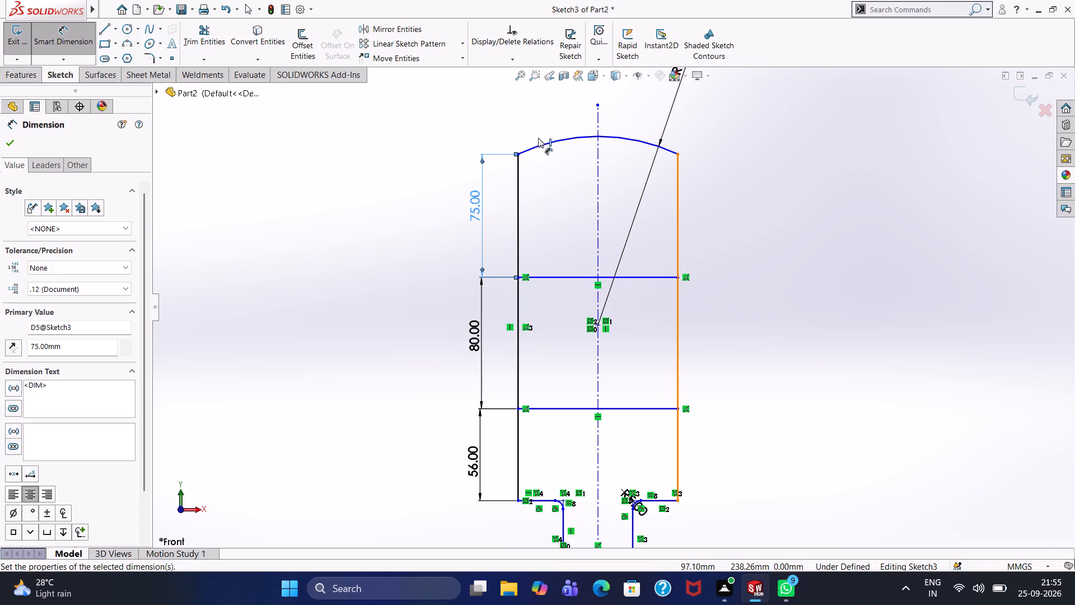
left_click(130, 29)
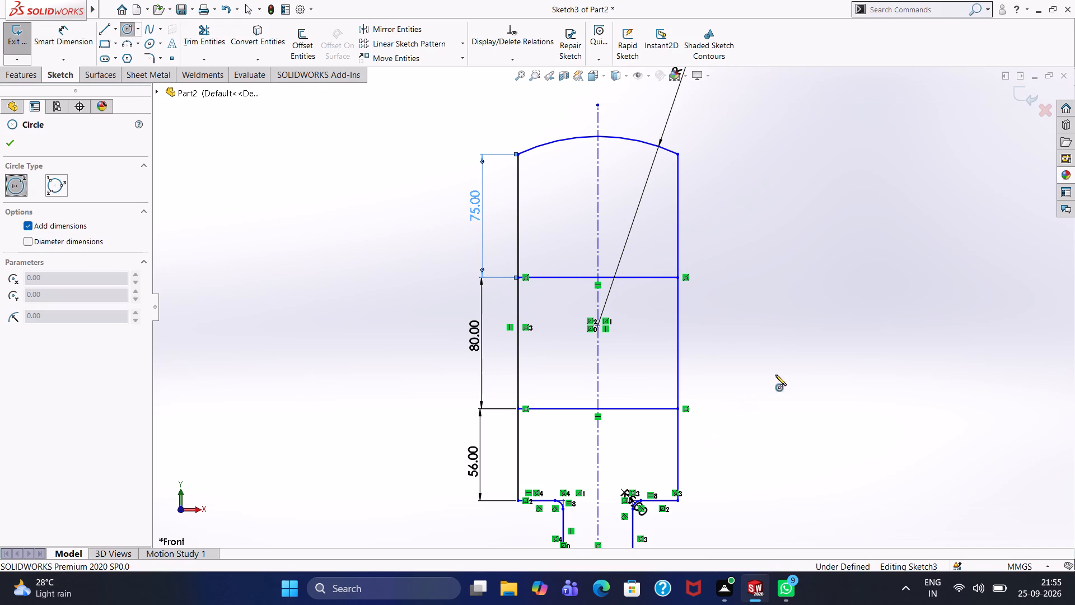
left_click(596, 189)
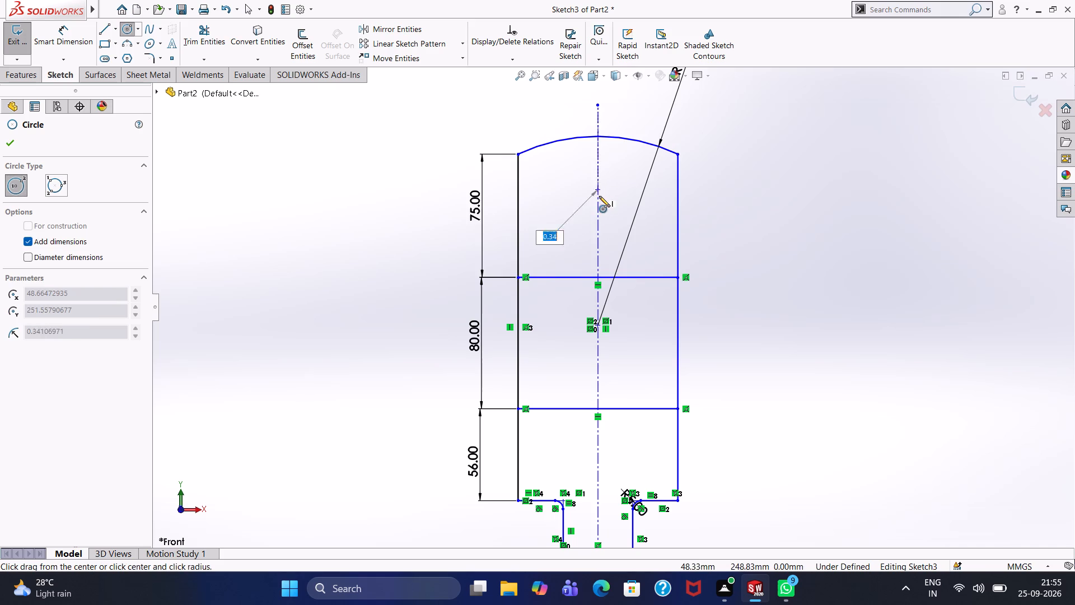
type("15")
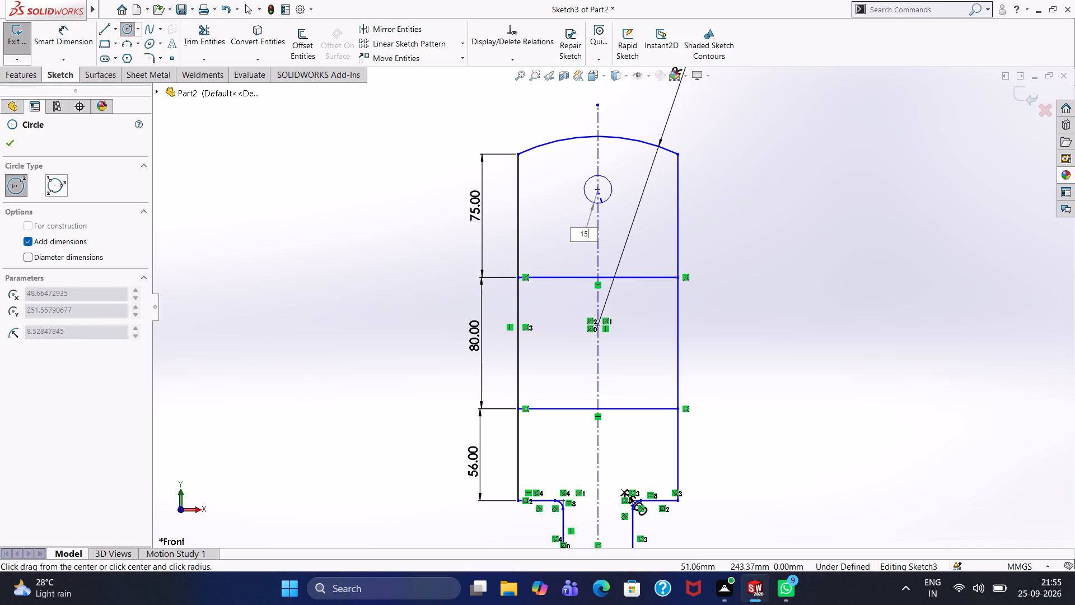
key("Return")
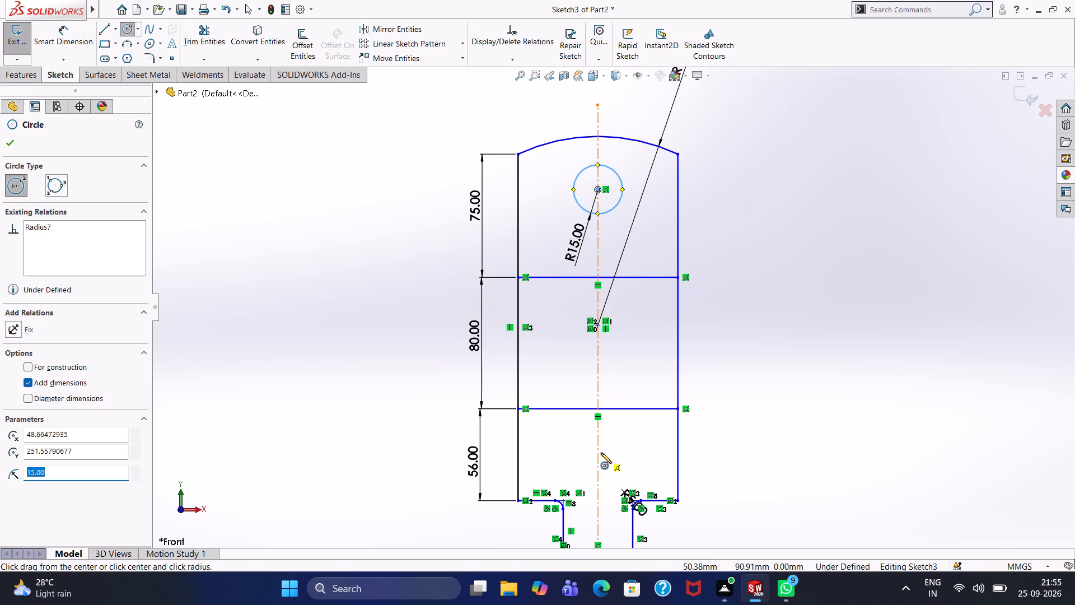
left_click(596, 453)
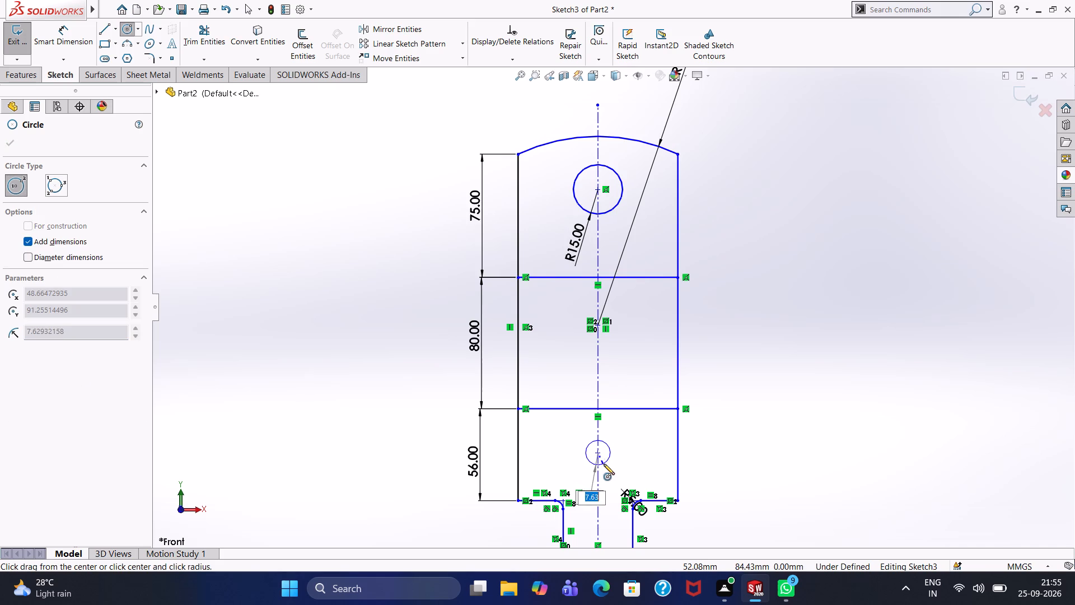
type("15")
key("Return")
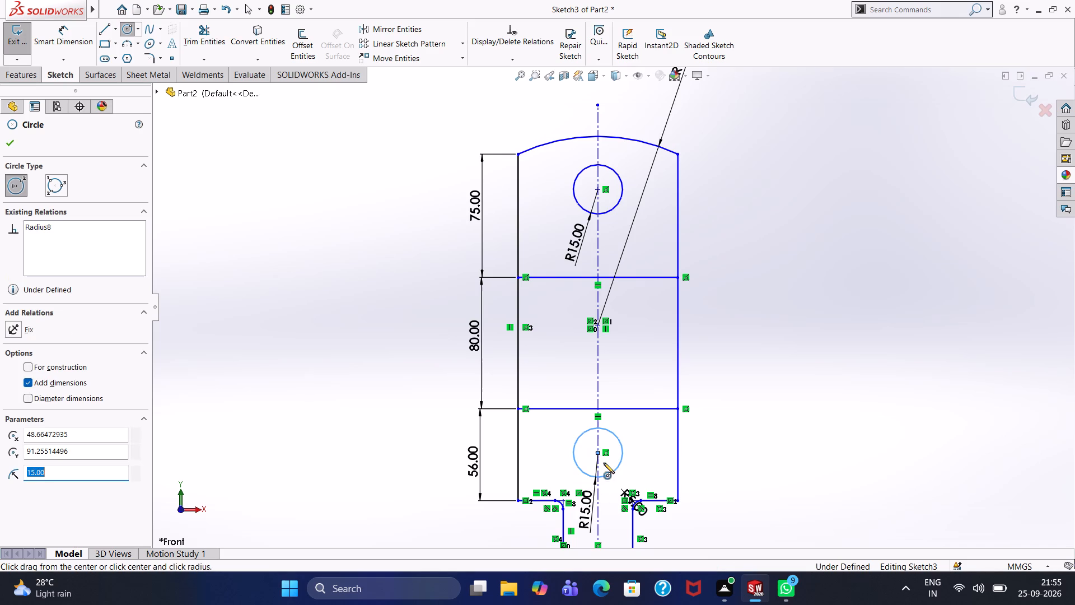
key("Escape")
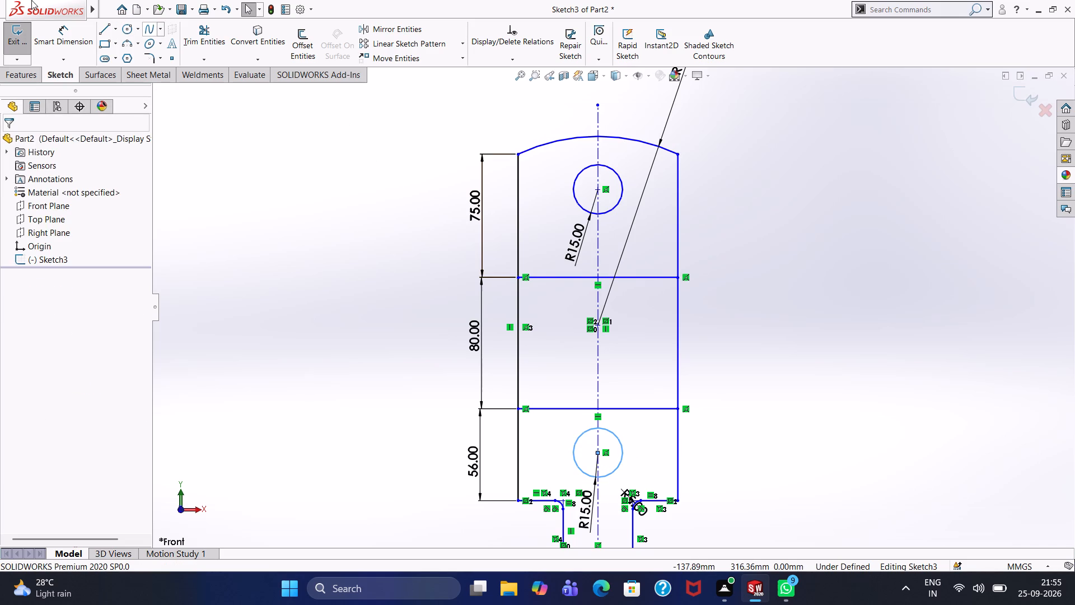
Dimension the vertical distance between the two circle centres and set it to 142 mm.
left_click(58, 31)
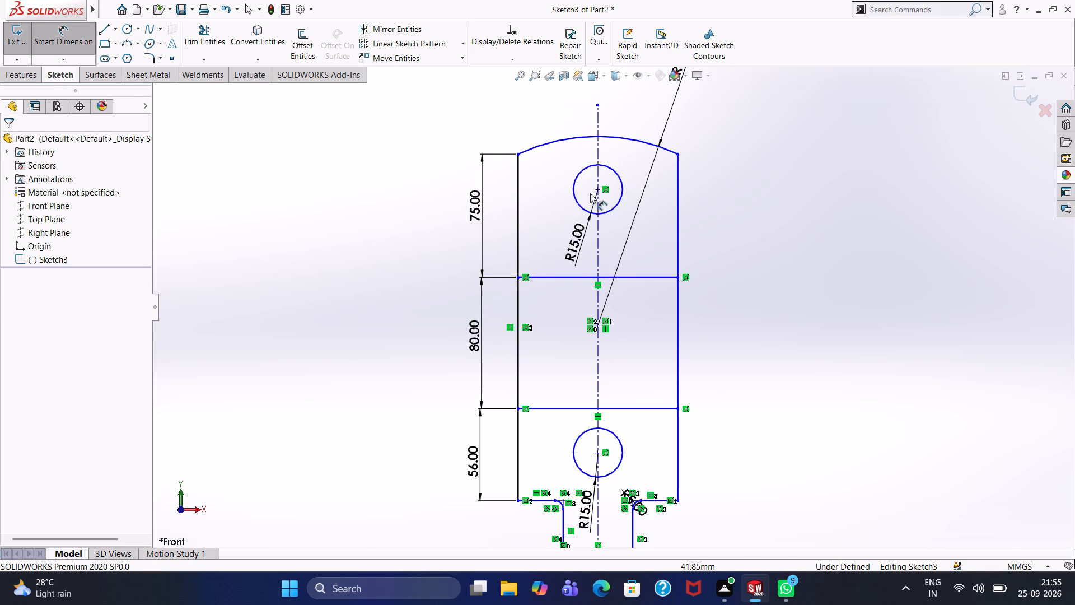
left_click(597, 190)
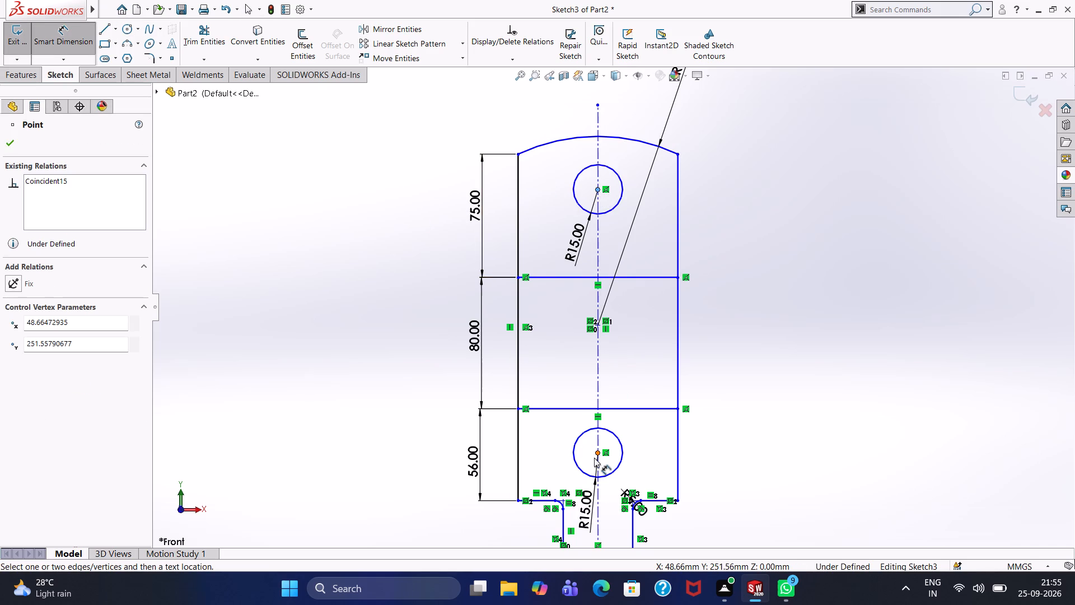
left_click(599, 452)
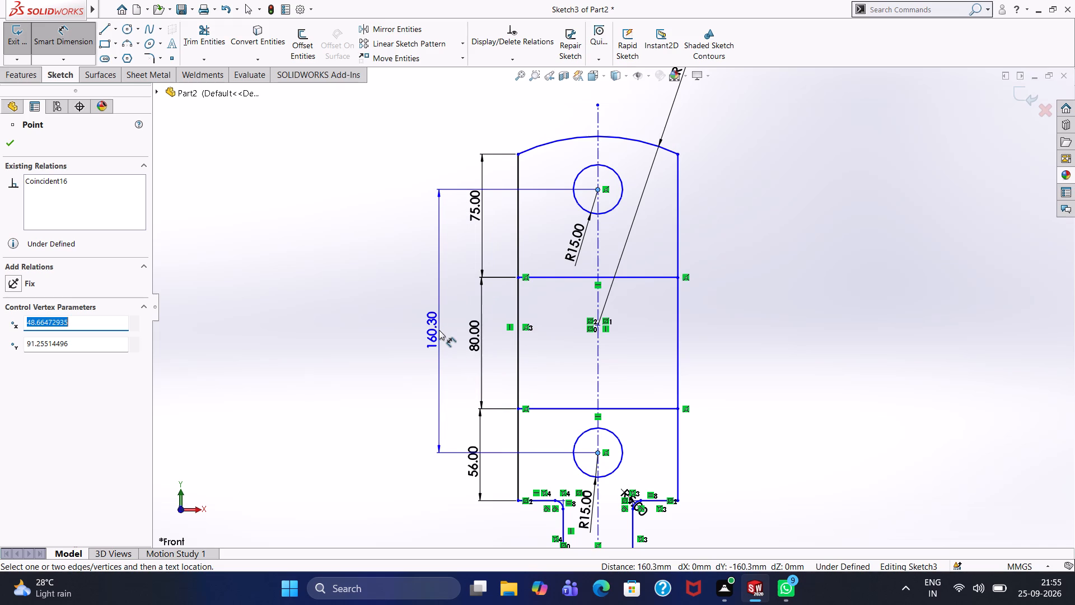
left_click(438, 325)
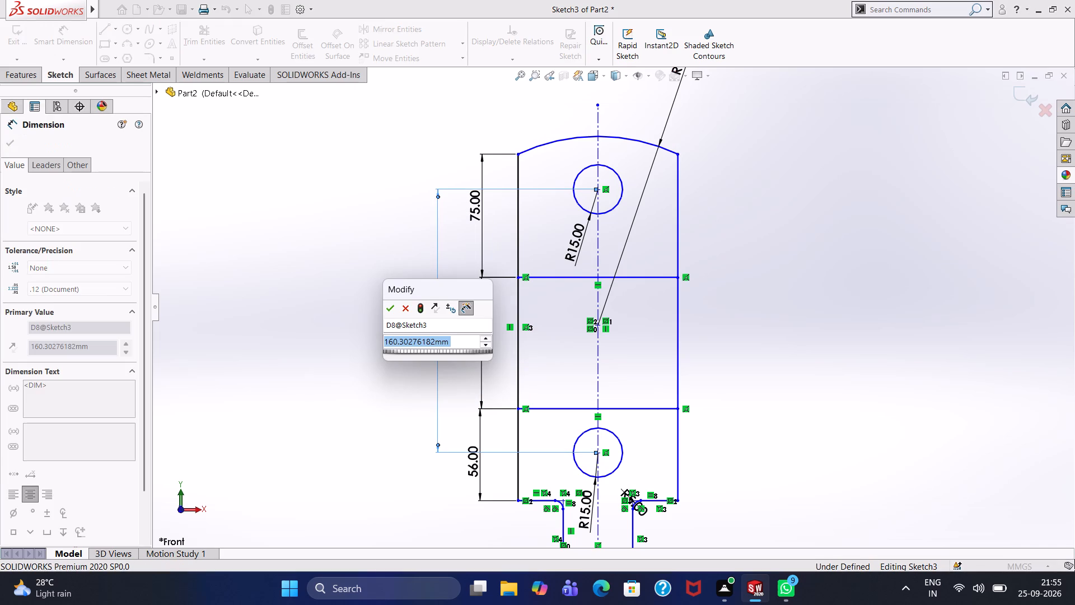
type("142")
key("Return")
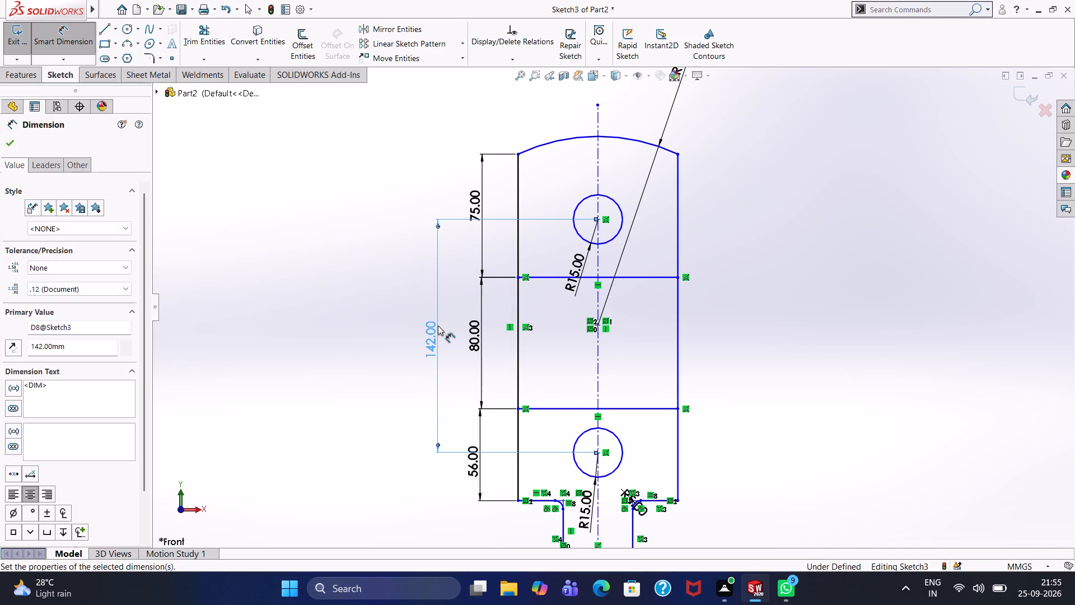
left_click(10, 138)
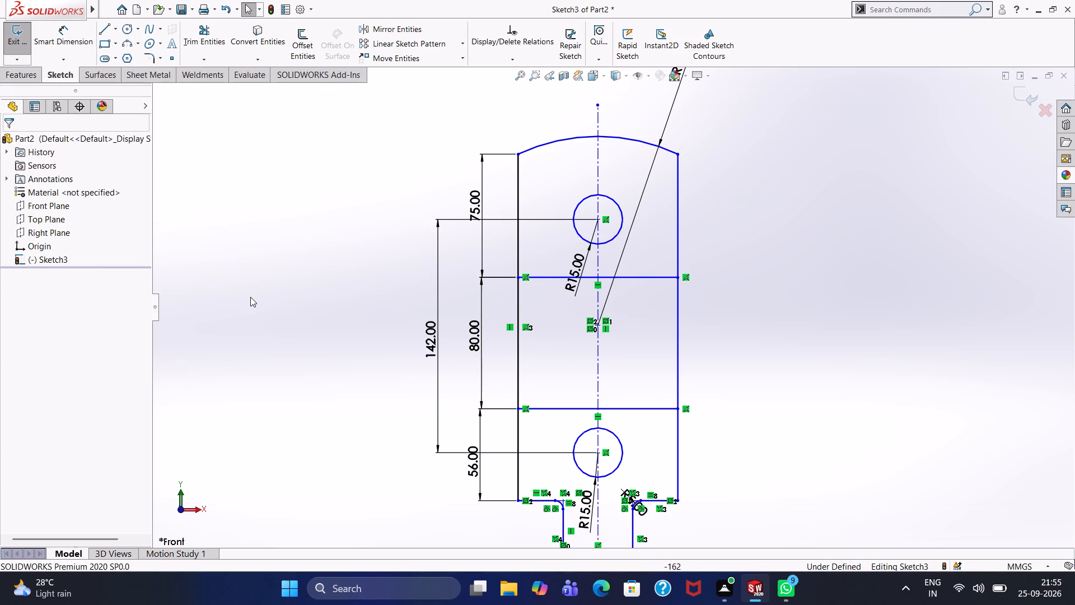
Start a Boss-Extrude of the sketch and select the body outline, both circles, both dividing lines and the base rectangle as contours.
scroll(431, 430, "up", 2)
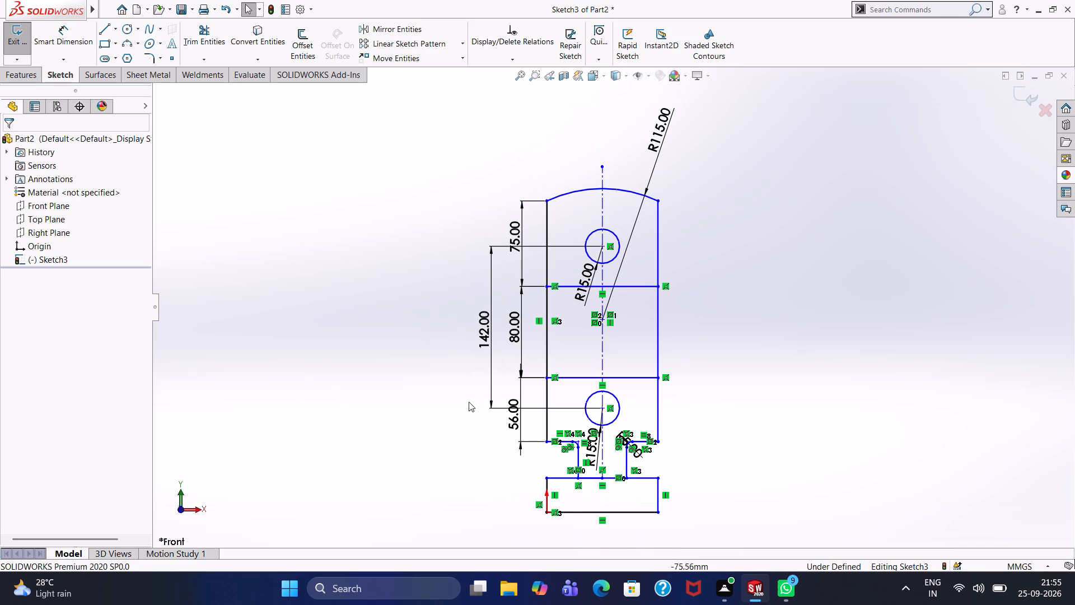
scroll(470, 397, "down", 1)
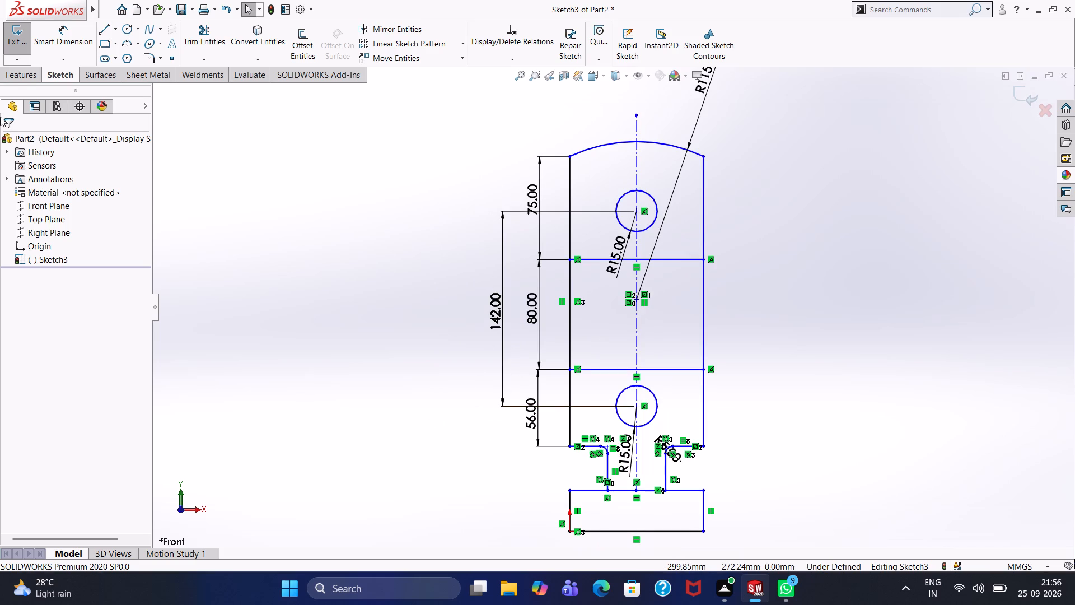
left_click(12, 80)
left_click(22, 41)
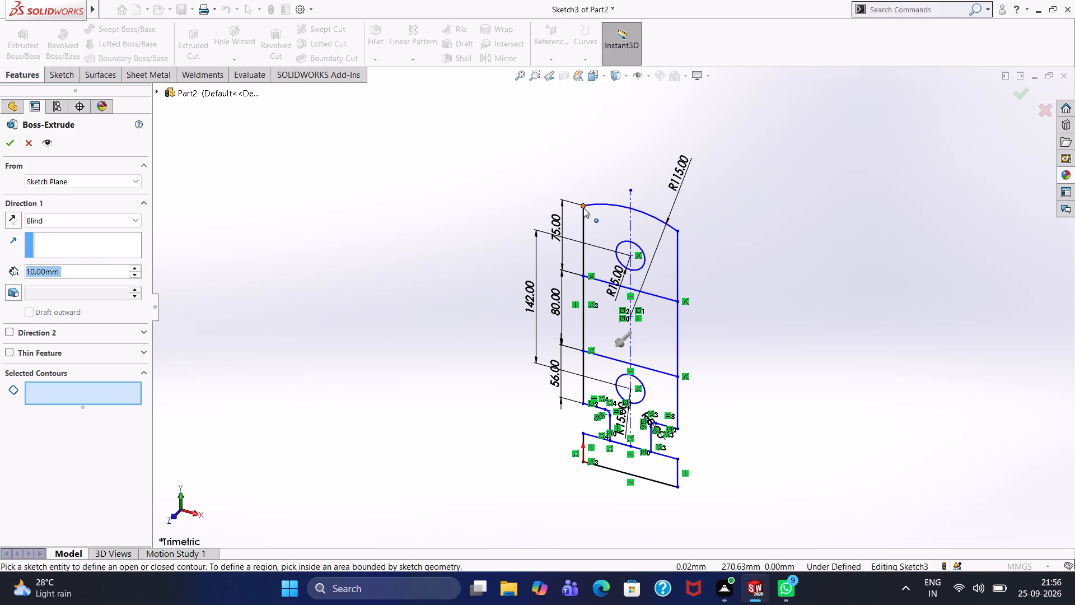
left_click(582, 233)
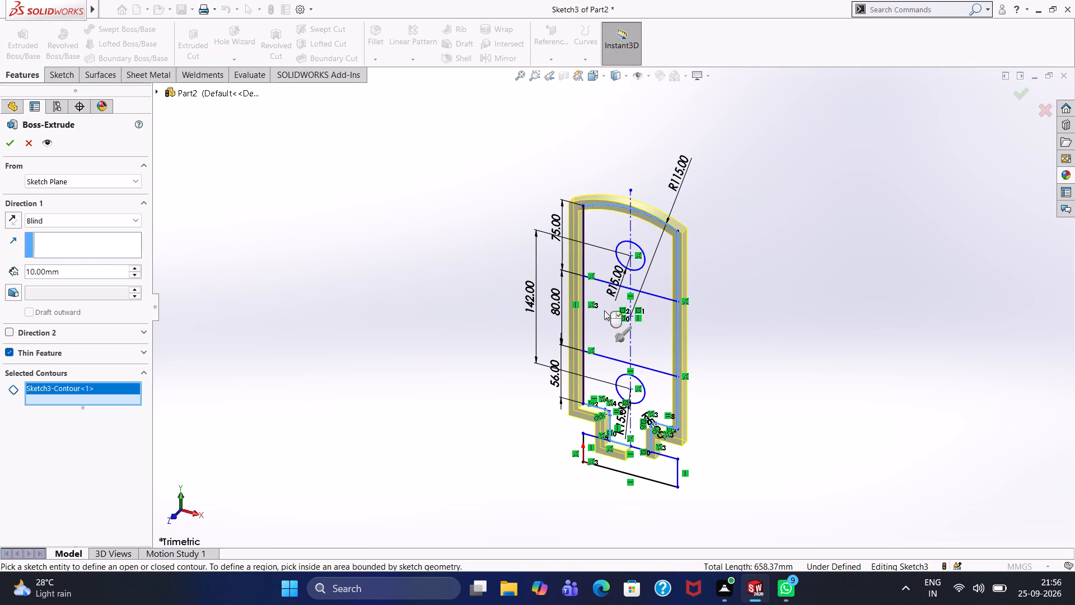
left_click(635, 270)
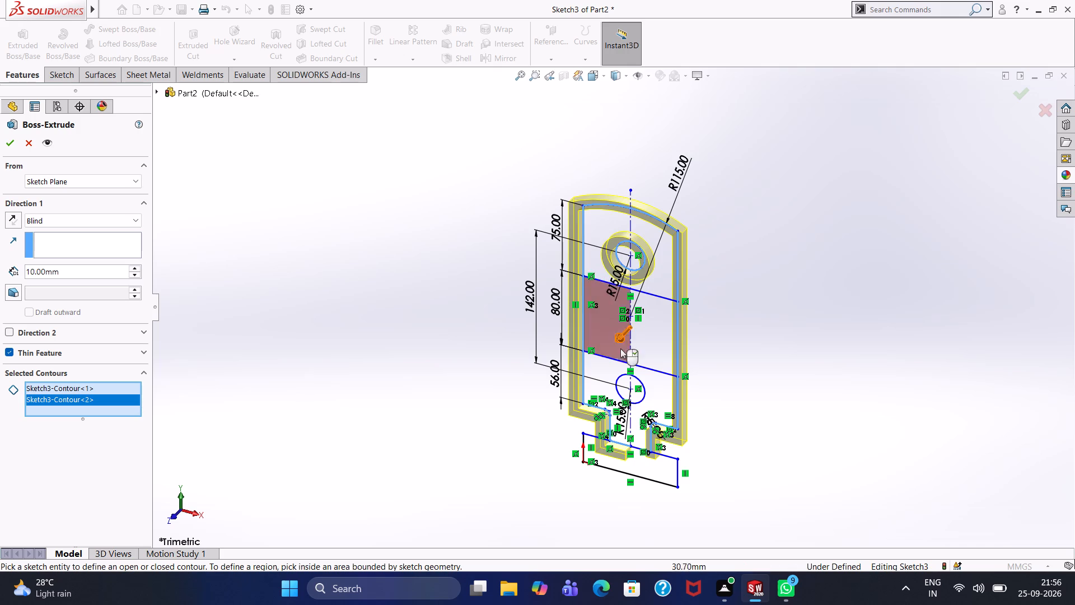
left_click(633, 376)
left_click(644, 366)
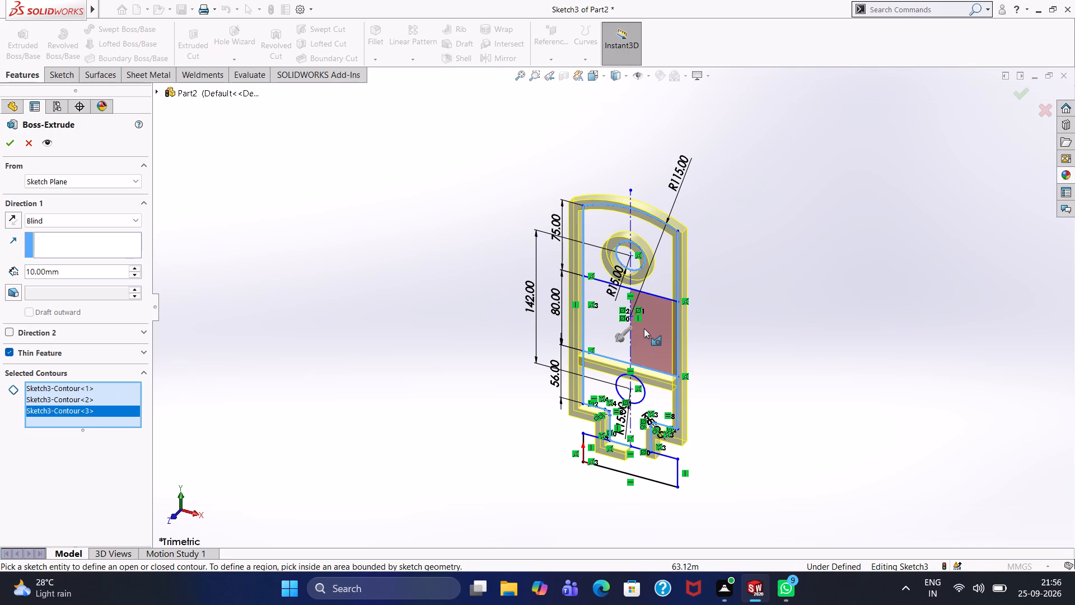
left_click(657, 295)
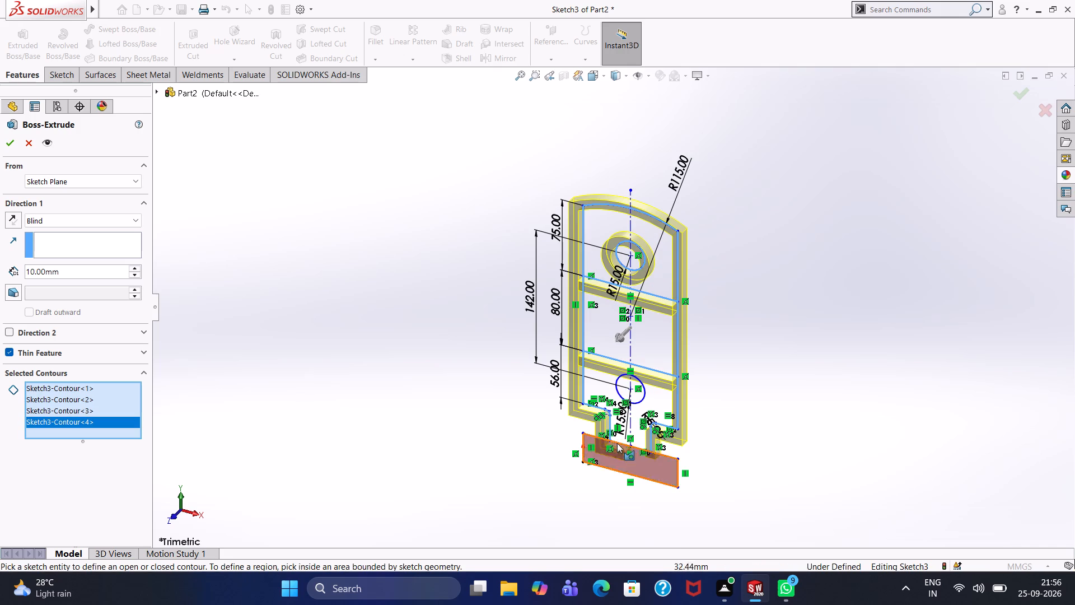
left_click(649, 478)
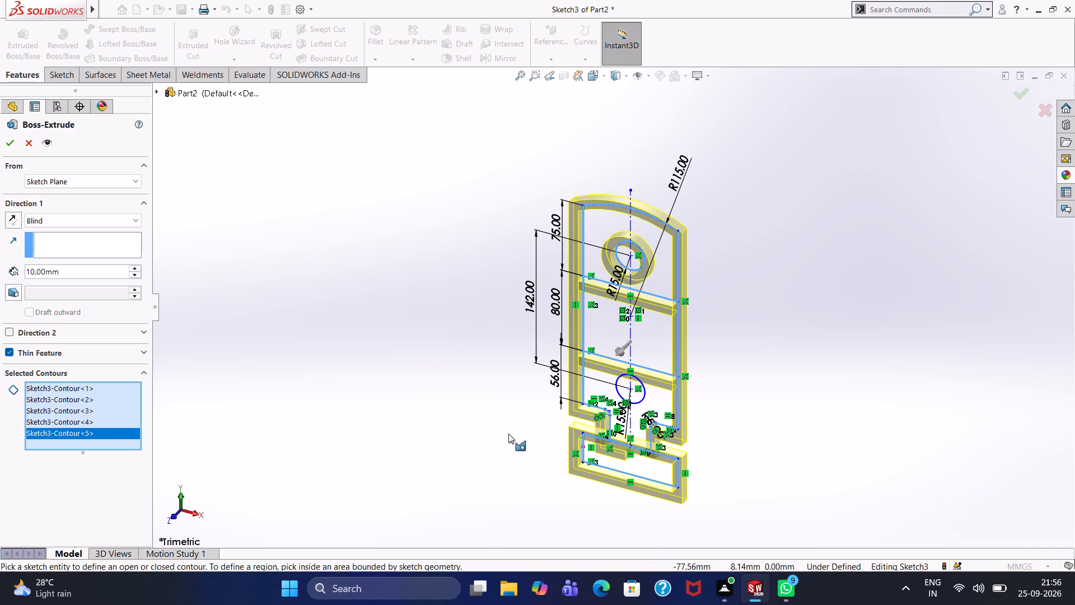
left_click(617, 379)
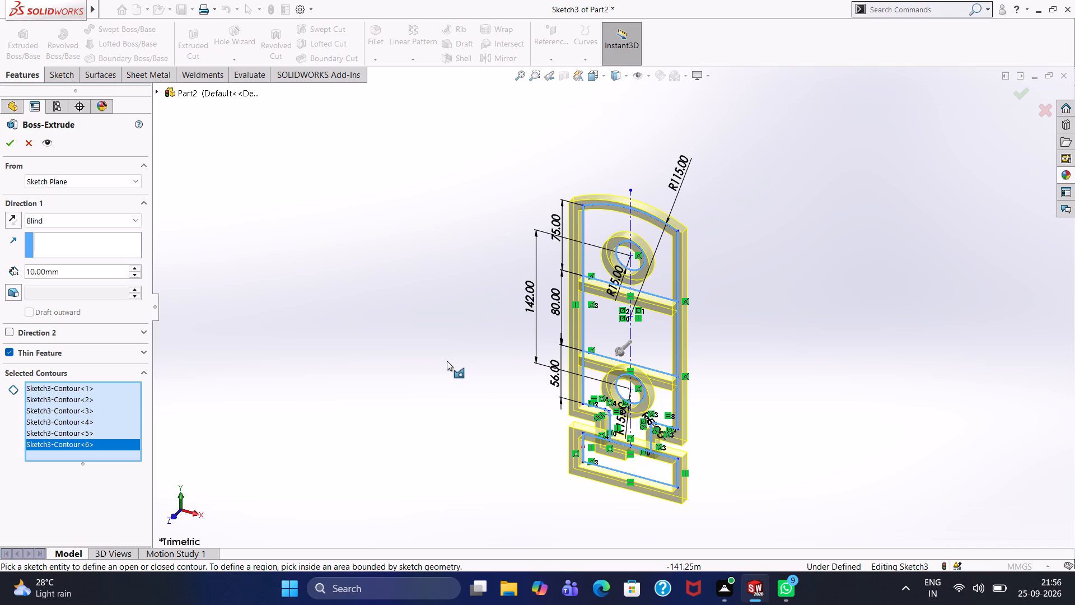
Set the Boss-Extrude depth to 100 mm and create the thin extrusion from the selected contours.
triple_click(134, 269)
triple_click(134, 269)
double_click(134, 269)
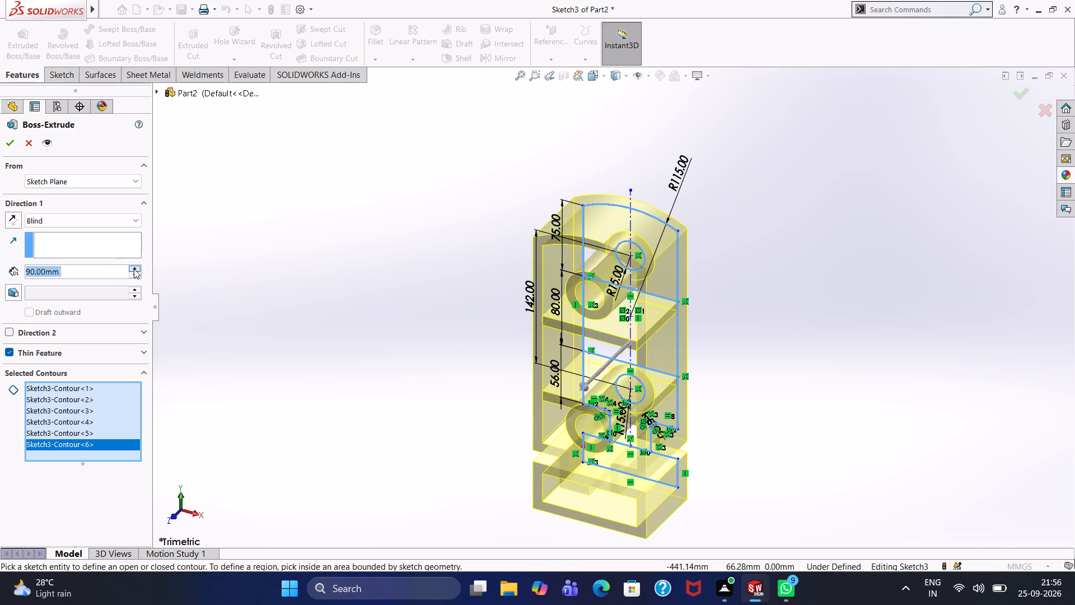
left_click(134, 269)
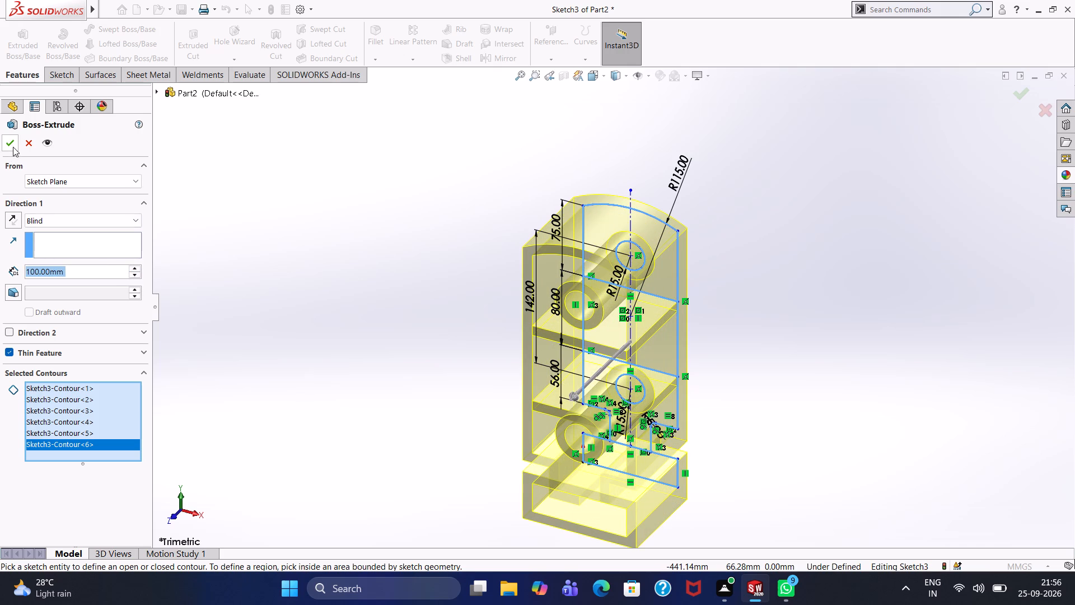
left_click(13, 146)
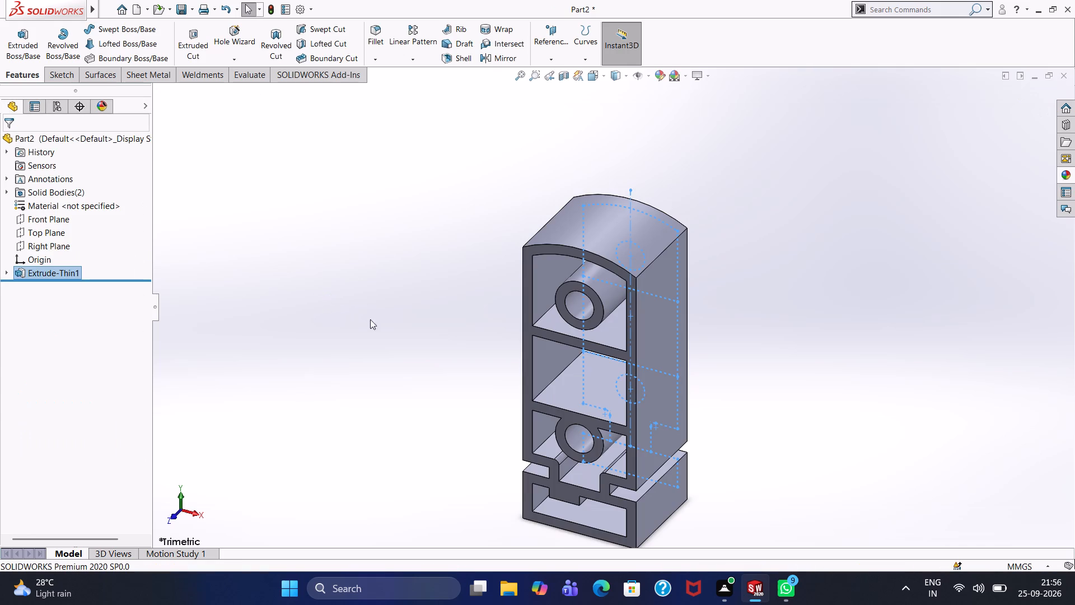
Examine the extruded part's profile, from the base and neck up to the arched top.
scroll(437, 369, "up", 2)
scroll(611, 551, "down", 4)
scroll(584, 419, "down", 6)
scroll(596, 348, "up", 3)
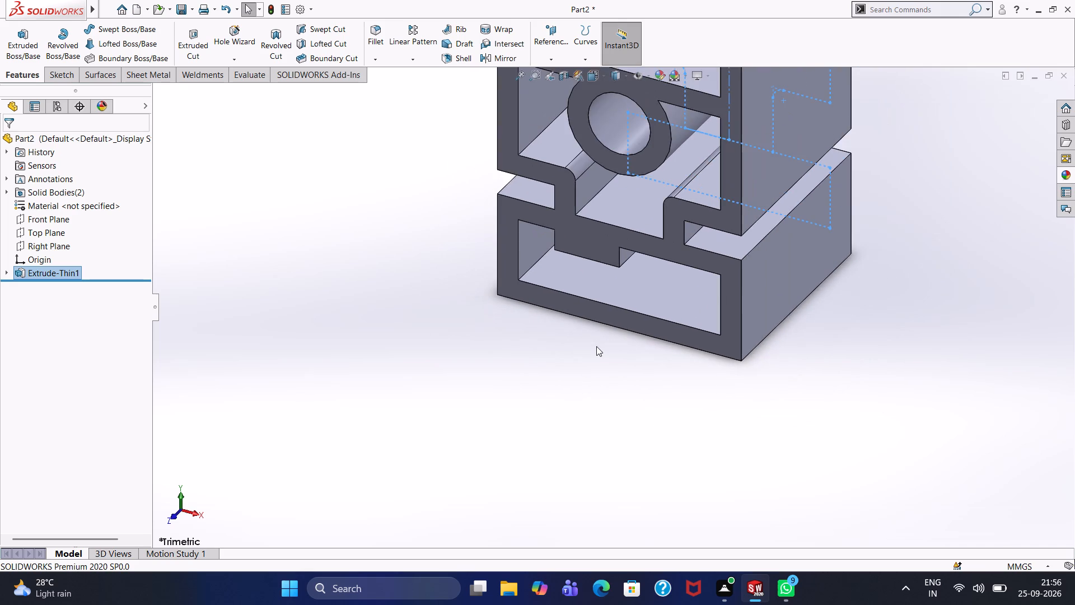
scroll(592, 343, "up", 5)
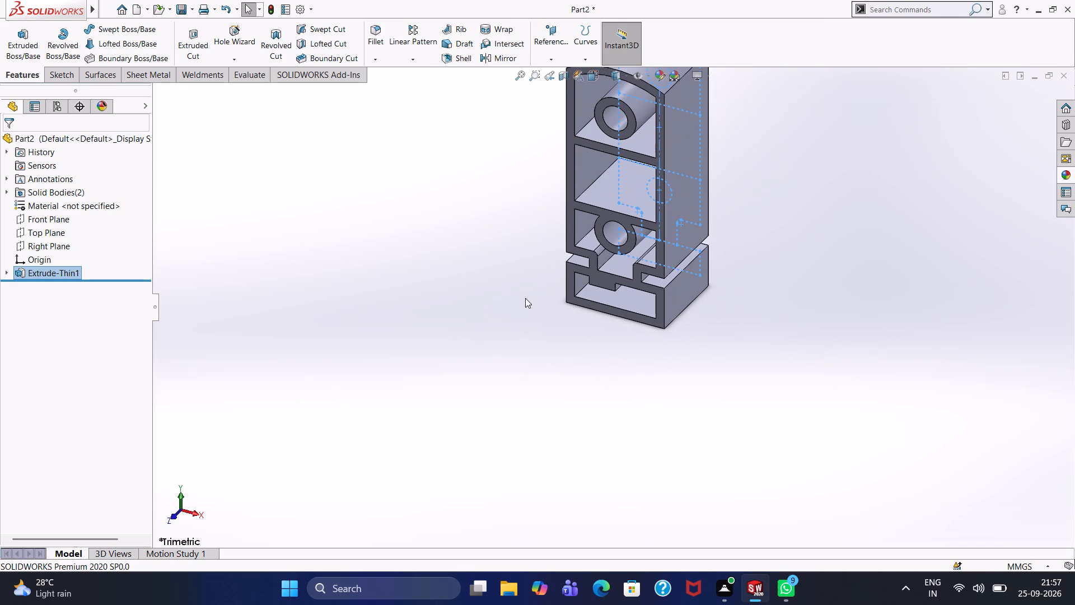
scroll(525, 298, "up", 1)
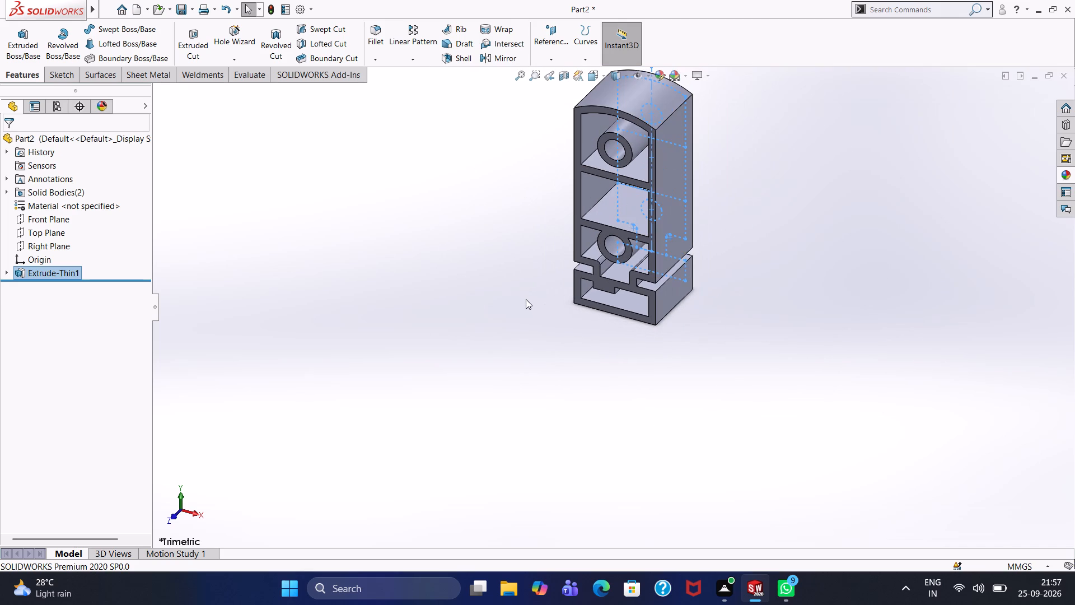
Undo the thin extrusion and the 142 mm setting of the spacing between the two circle centres.
key("ctrl+z")
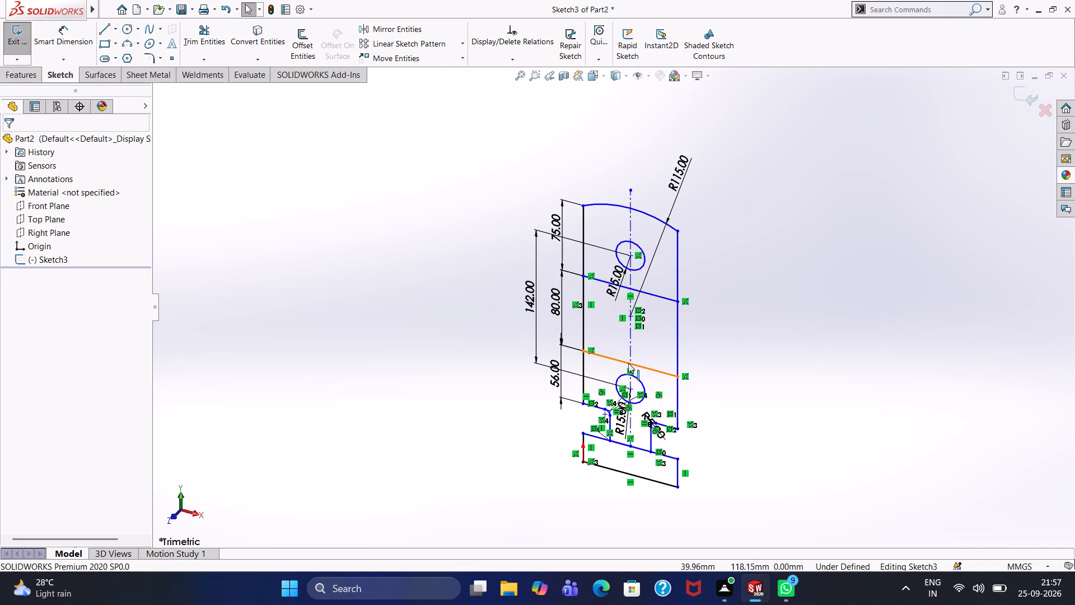
key("ctrl+z")
key("ctrl+z")
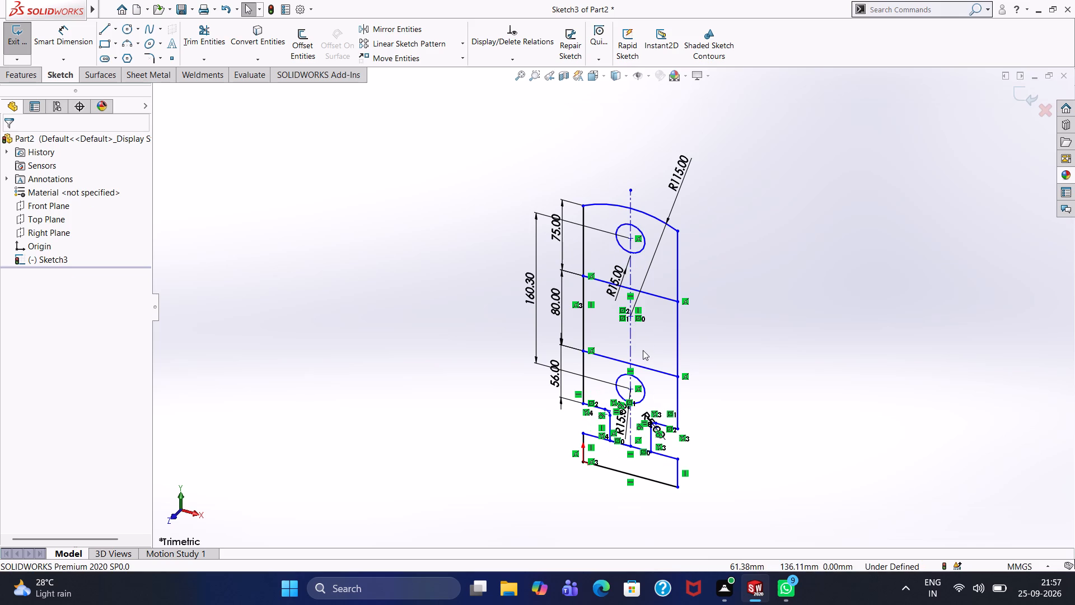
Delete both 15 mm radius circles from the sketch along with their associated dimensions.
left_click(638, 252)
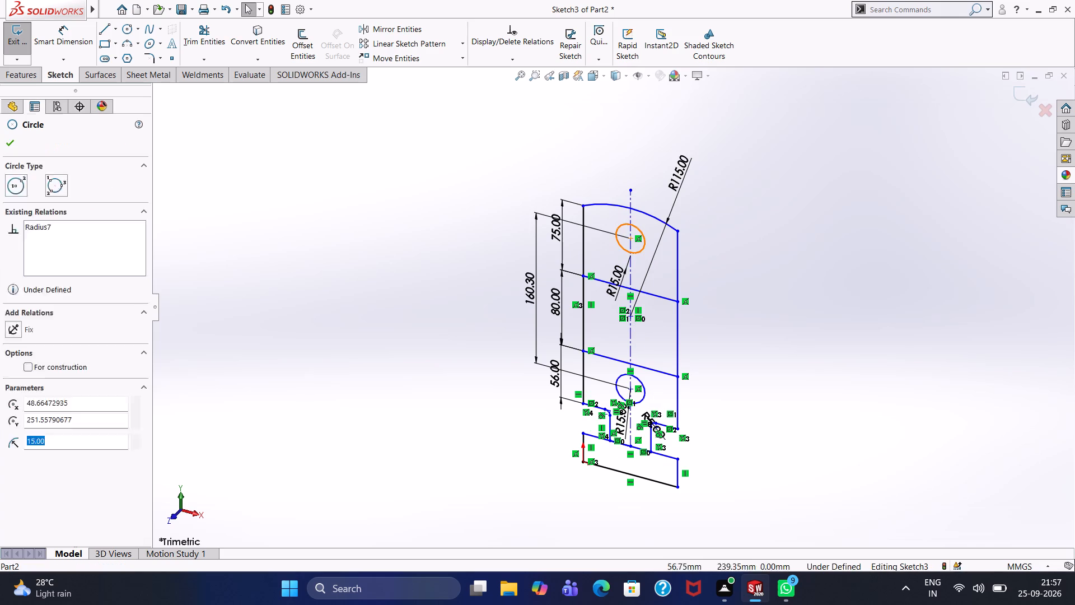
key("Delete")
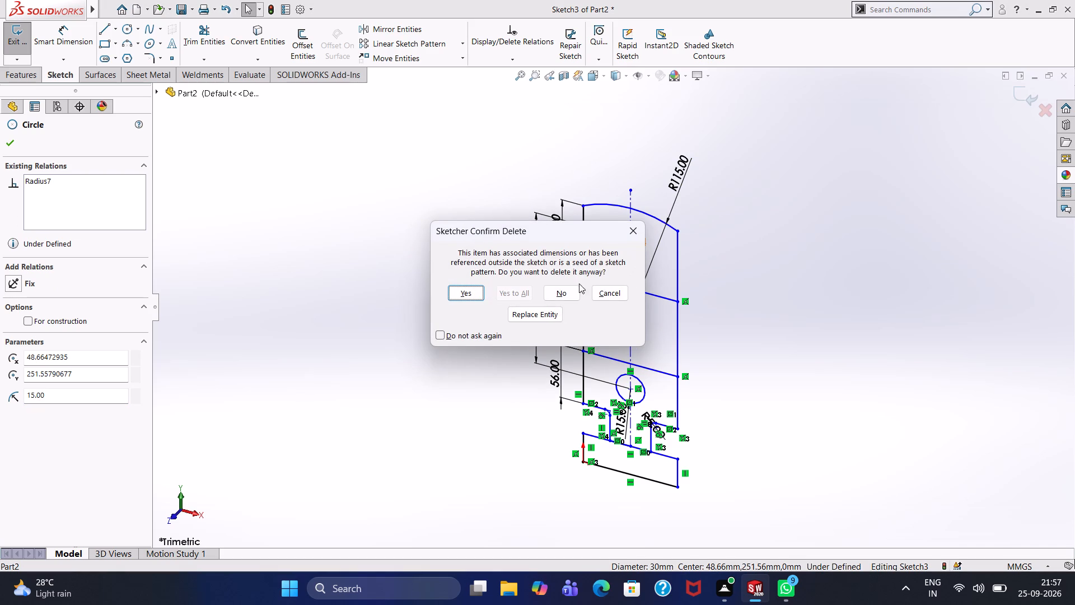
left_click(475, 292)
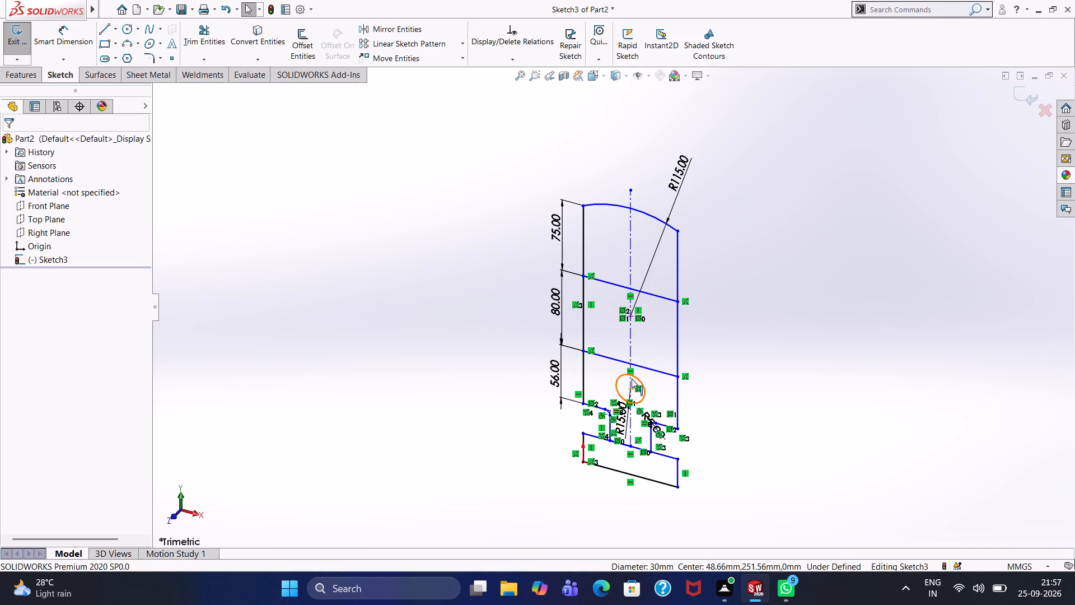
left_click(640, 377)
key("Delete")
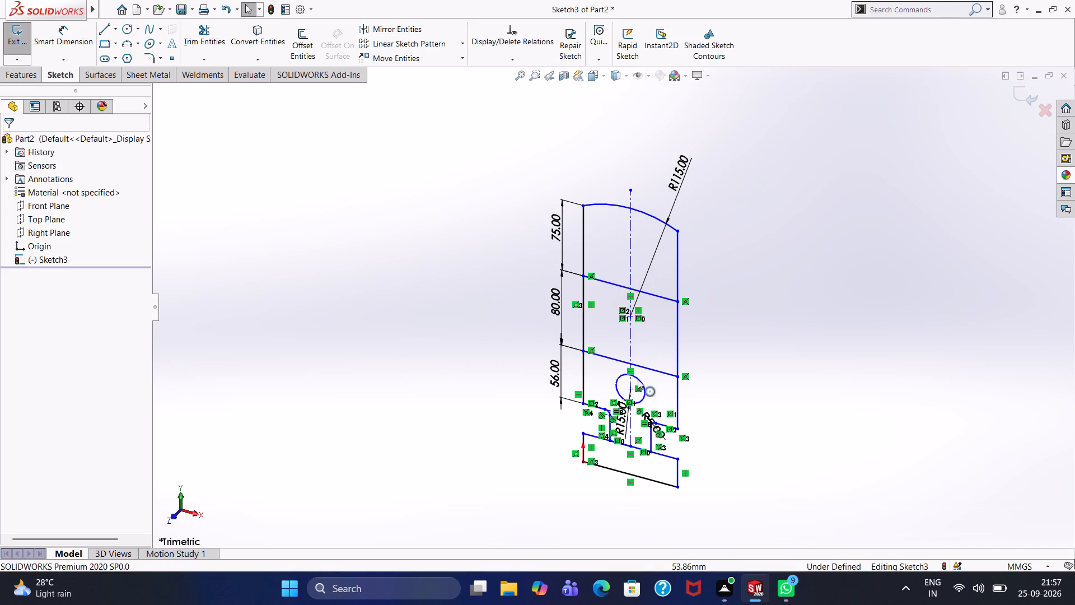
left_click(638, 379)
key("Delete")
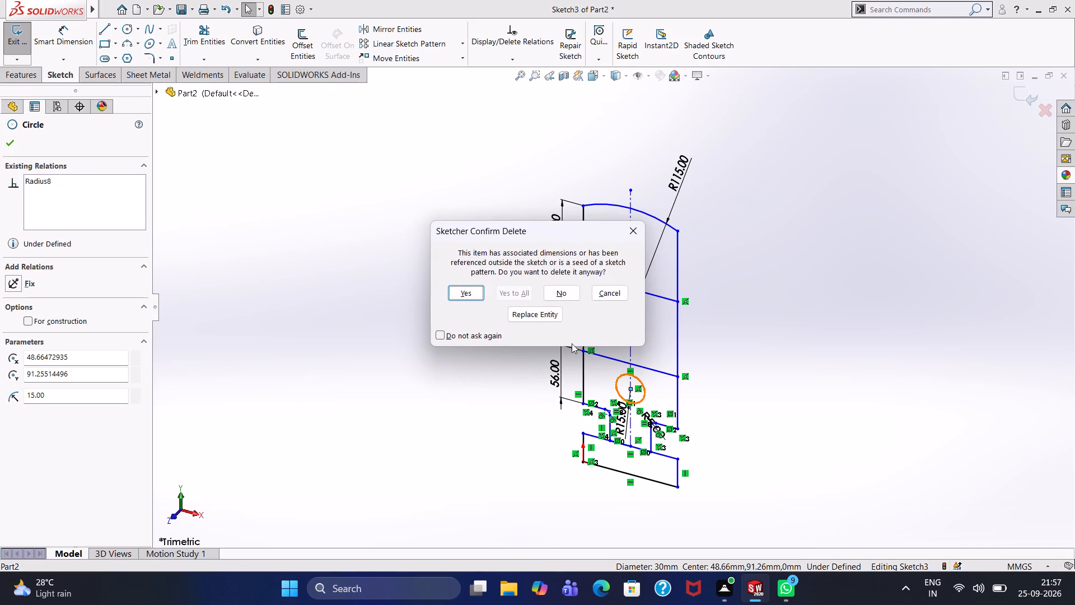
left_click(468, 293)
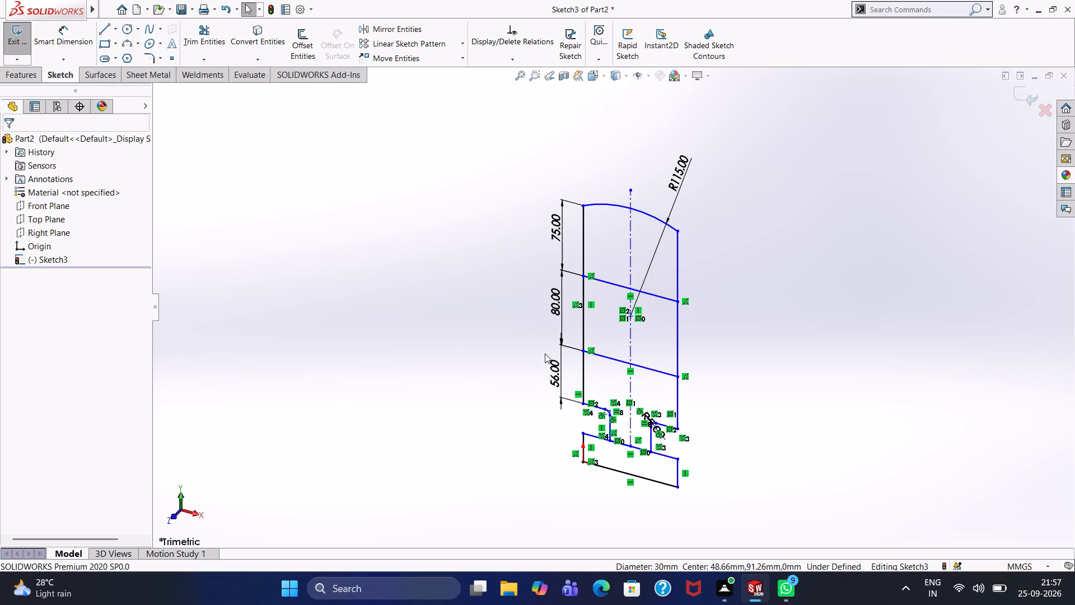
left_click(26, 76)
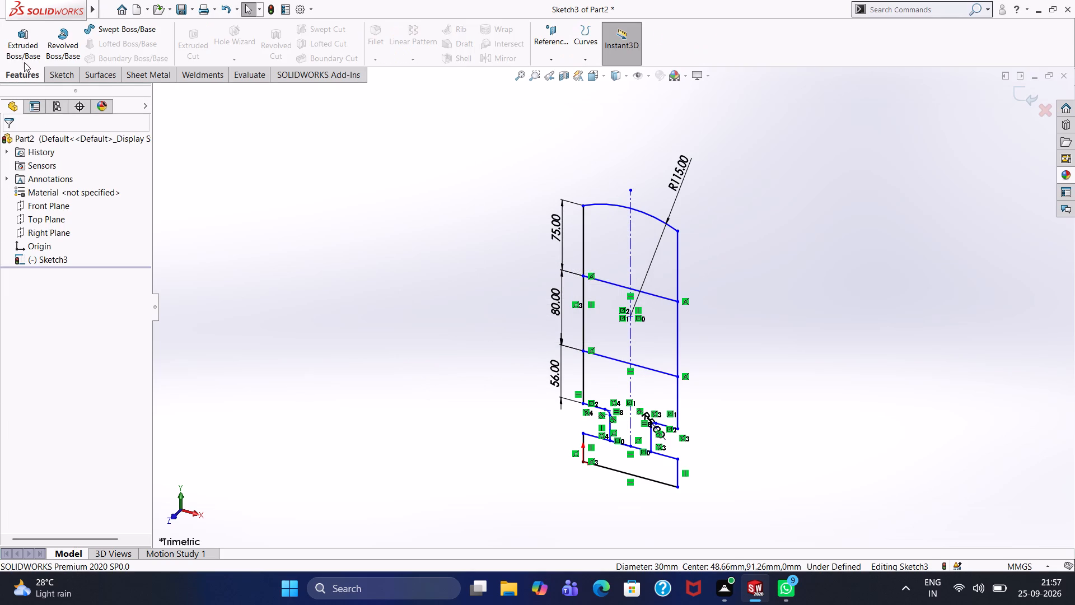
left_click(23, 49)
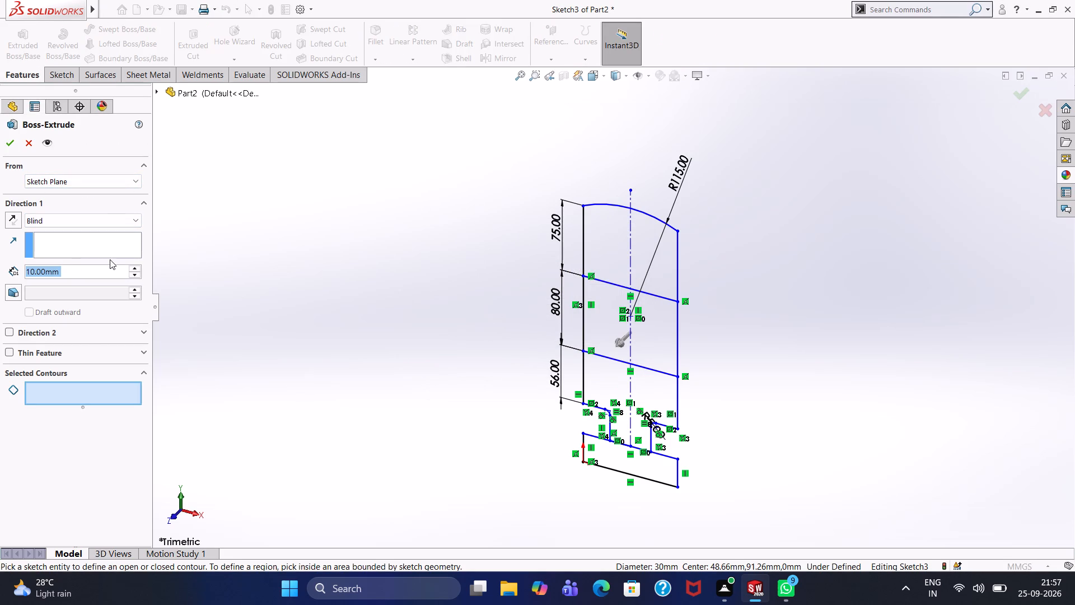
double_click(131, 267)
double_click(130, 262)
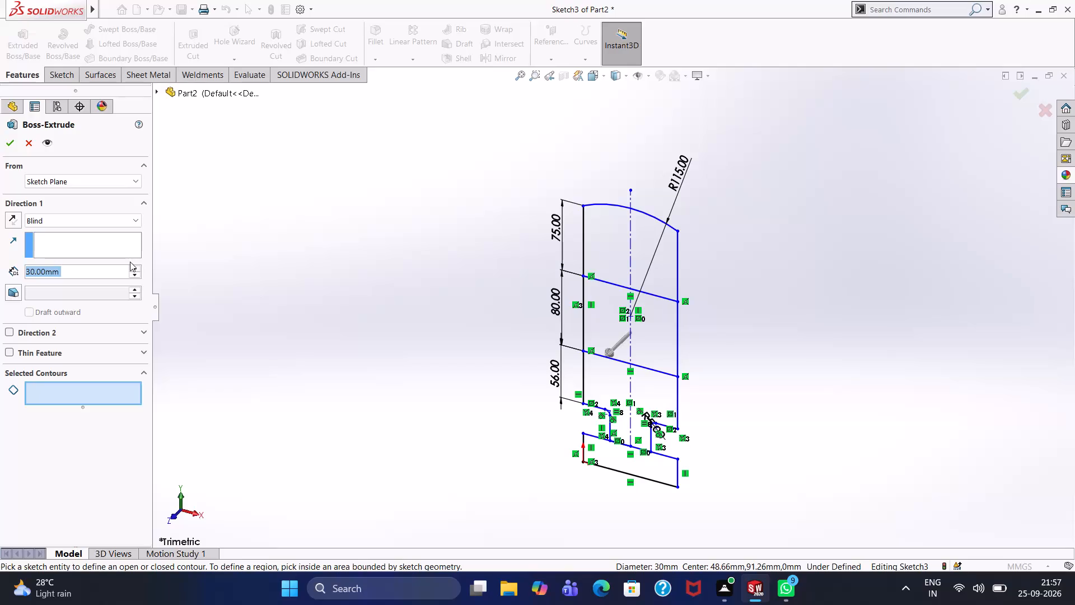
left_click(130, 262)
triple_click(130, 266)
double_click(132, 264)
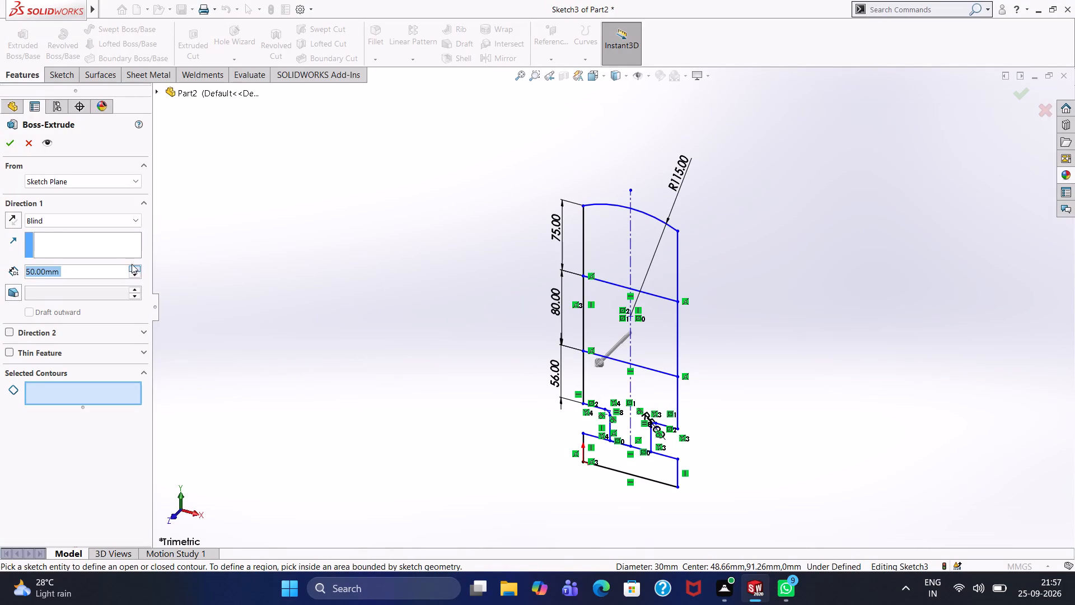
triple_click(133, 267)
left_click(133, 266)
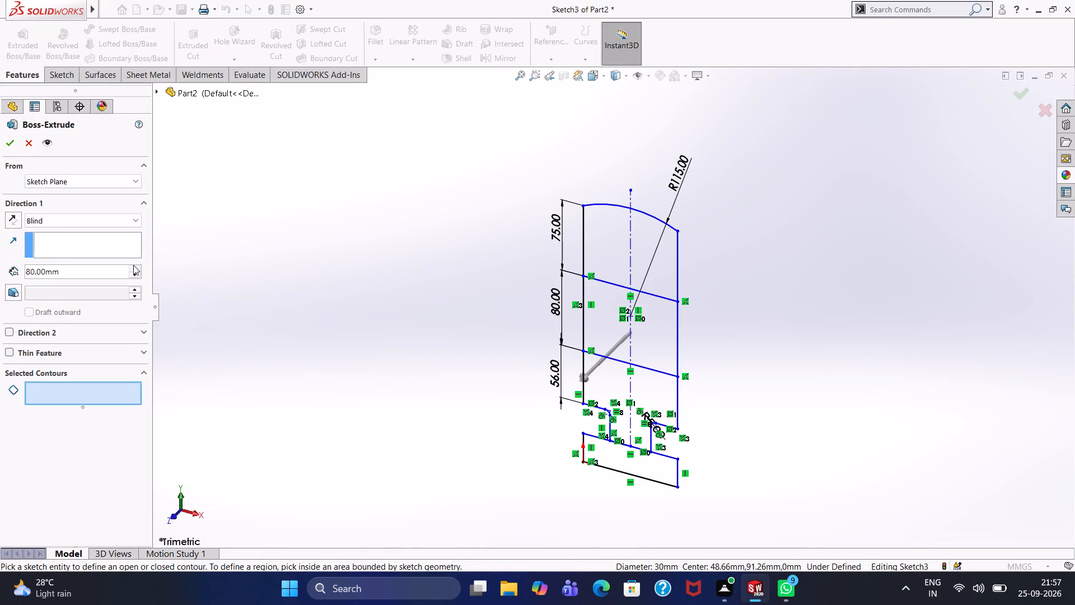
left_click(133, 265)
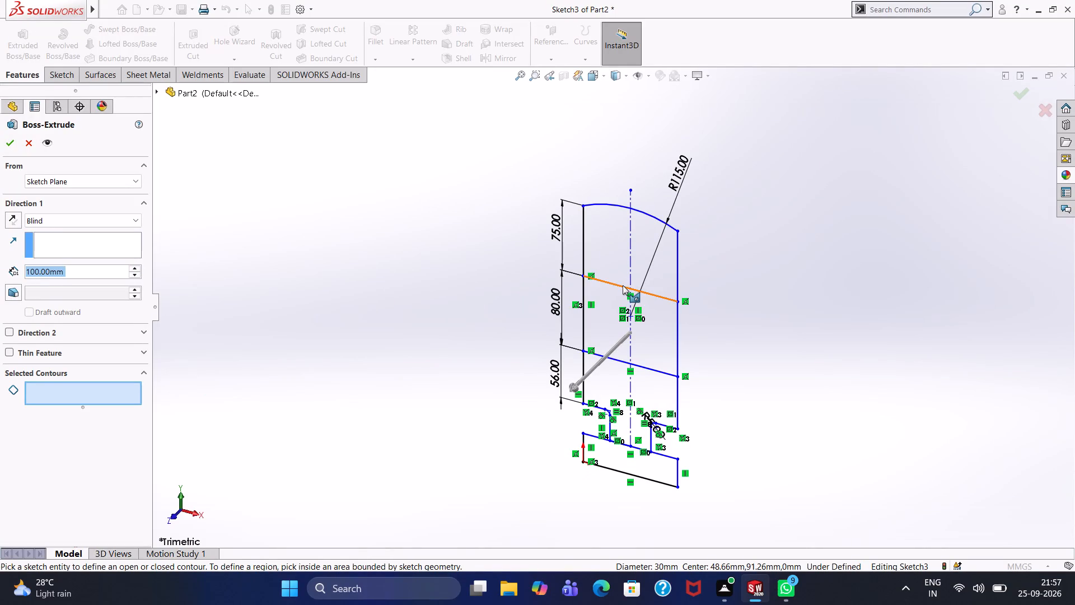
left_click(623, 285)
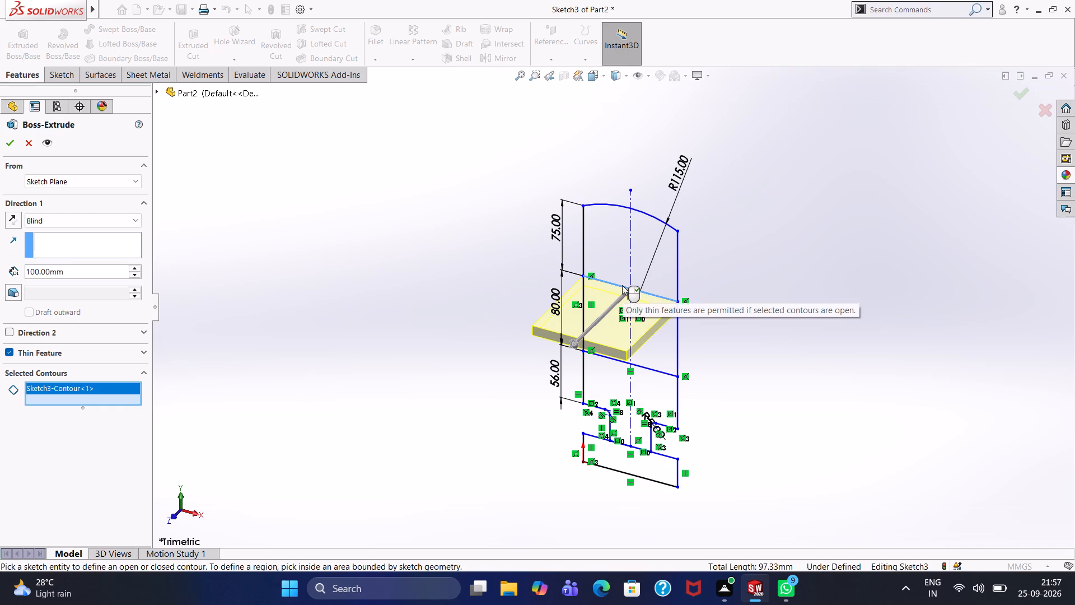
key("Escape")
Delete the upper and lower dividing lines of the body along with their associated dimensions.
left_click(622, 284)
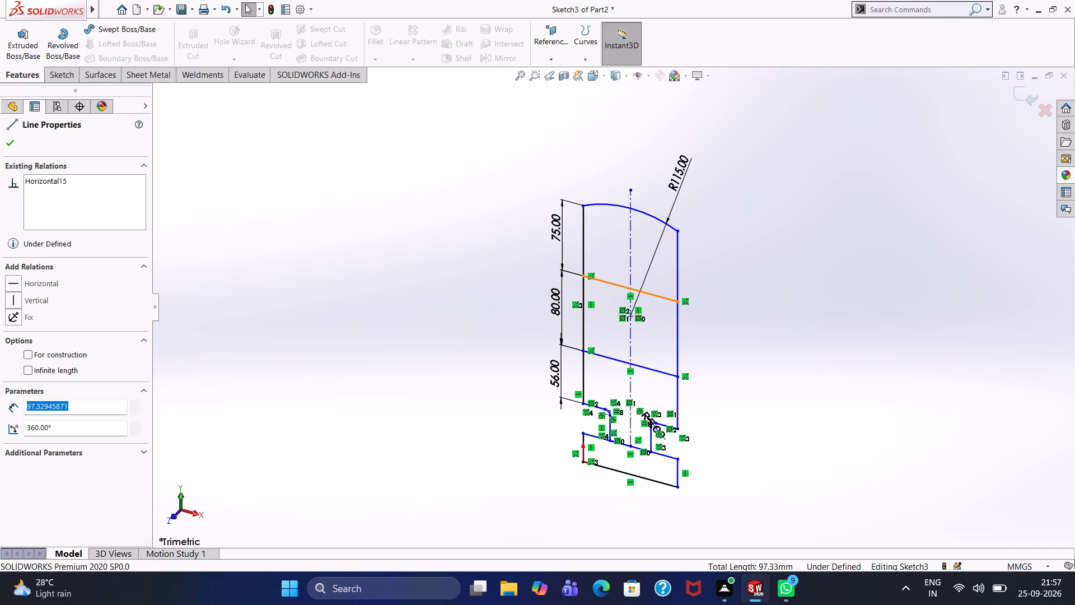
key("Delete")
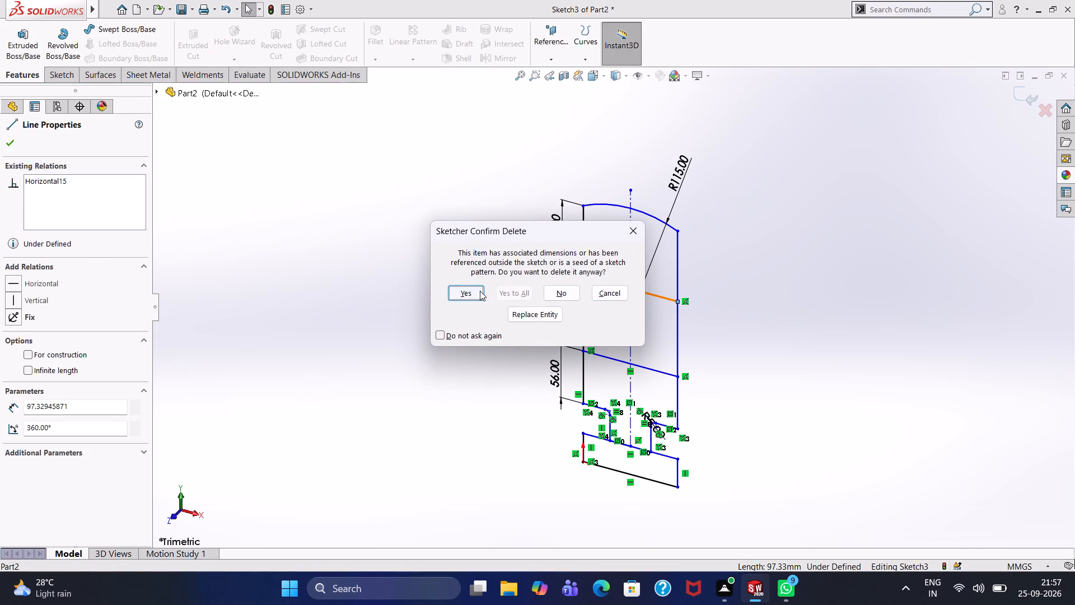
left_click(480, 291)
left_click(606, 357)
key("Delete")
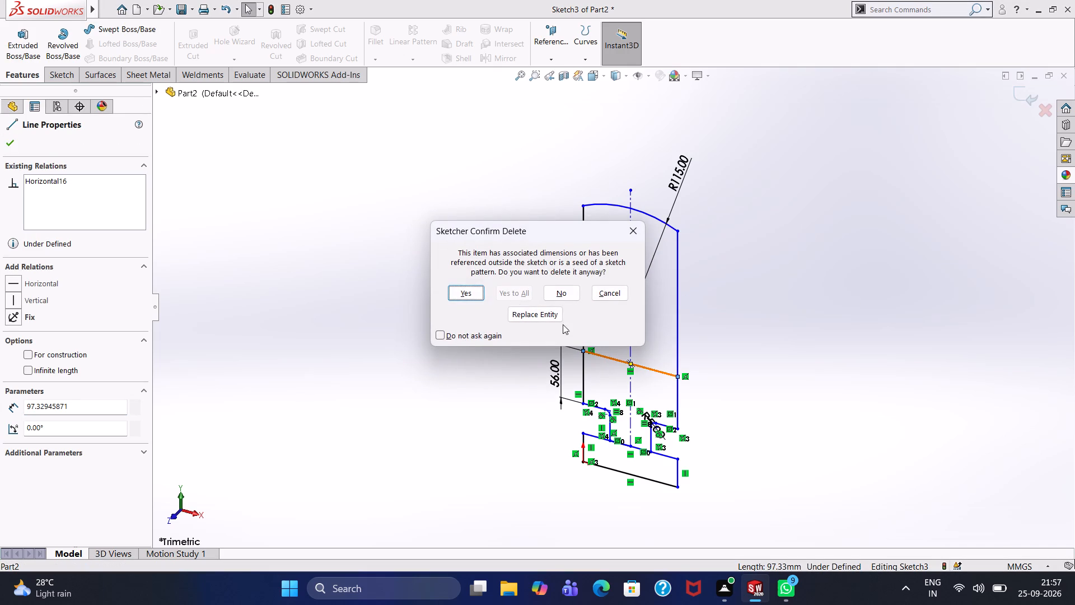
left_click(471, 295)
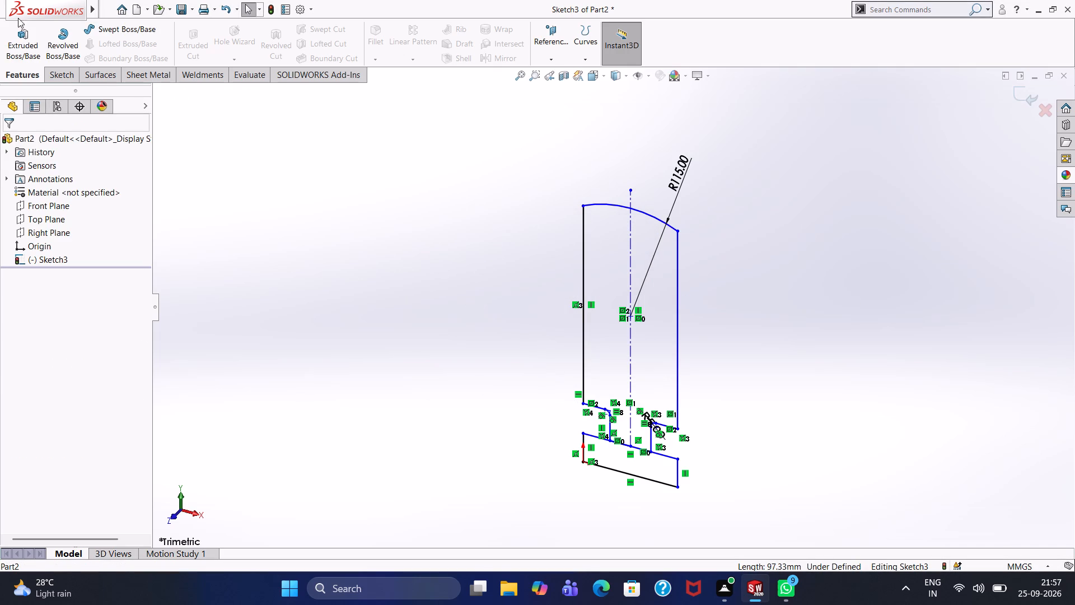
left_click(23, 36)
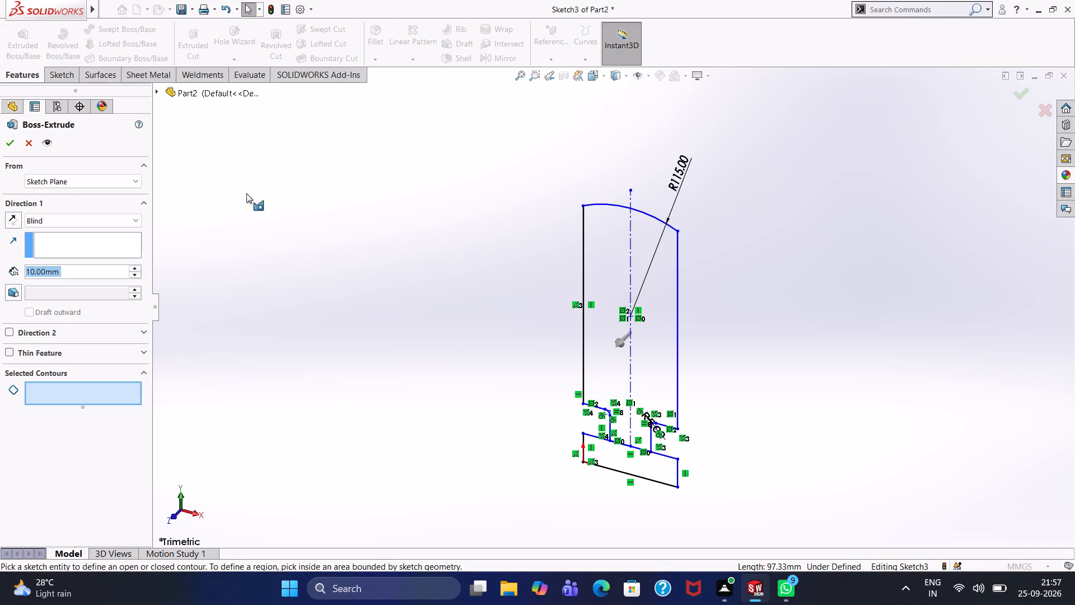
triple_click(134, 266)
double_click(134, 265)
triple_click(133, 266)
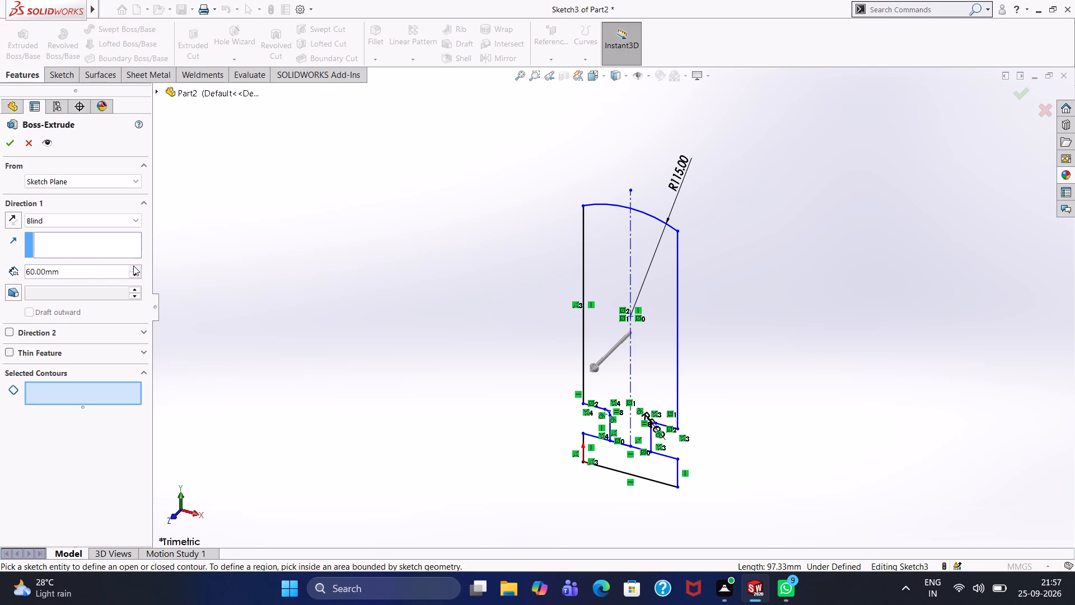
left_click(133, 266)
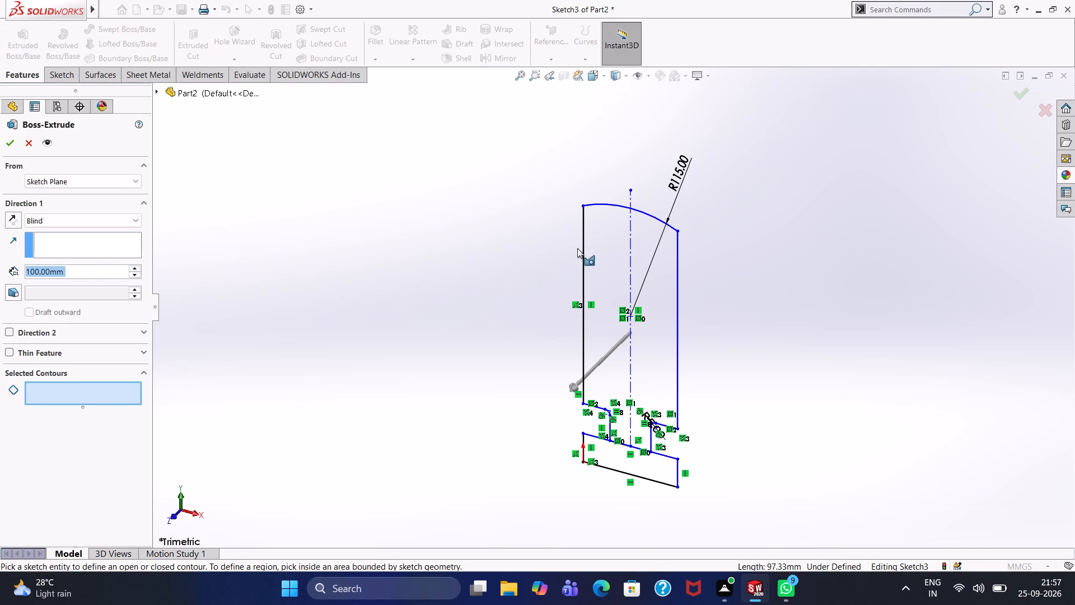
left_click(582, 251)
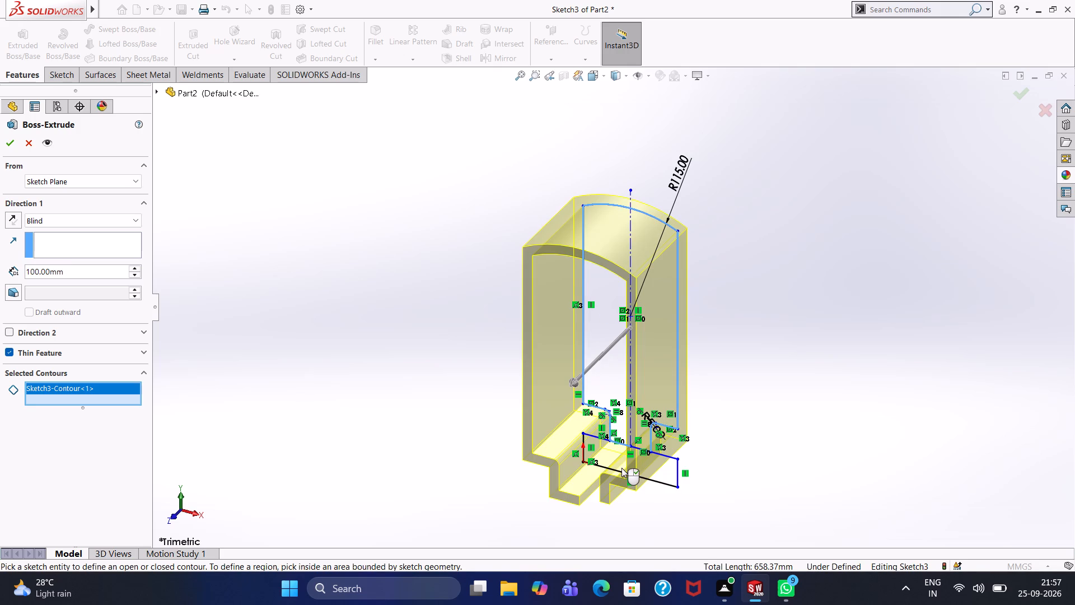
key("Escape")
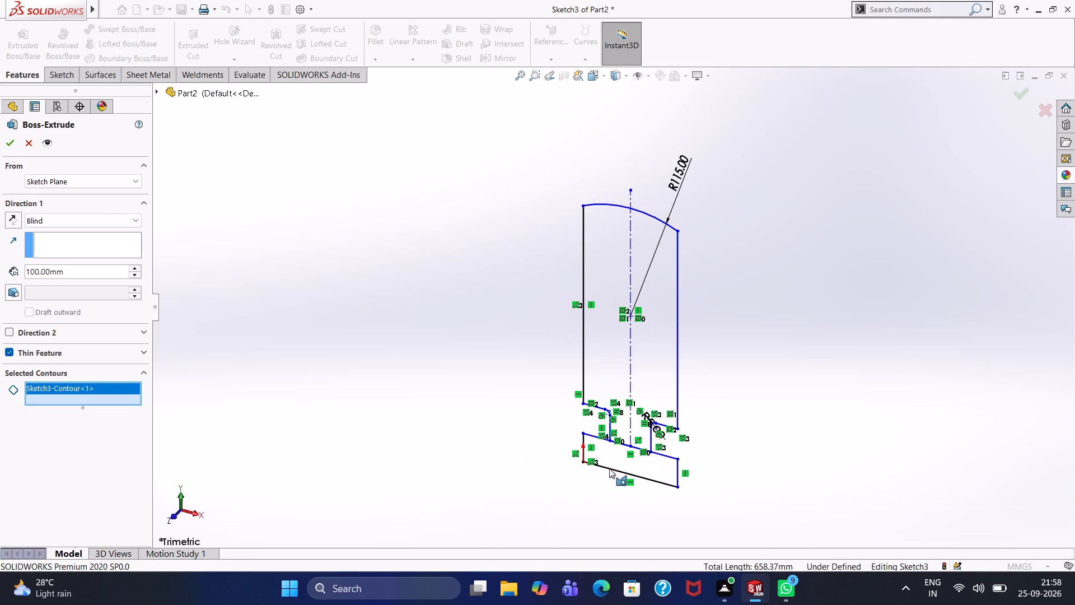
Undo the line and circle deletions, then the creation of both circles and the 75 mm dimension above the upper dividing line.
key("ctrl+z")
key("ctrl+z")
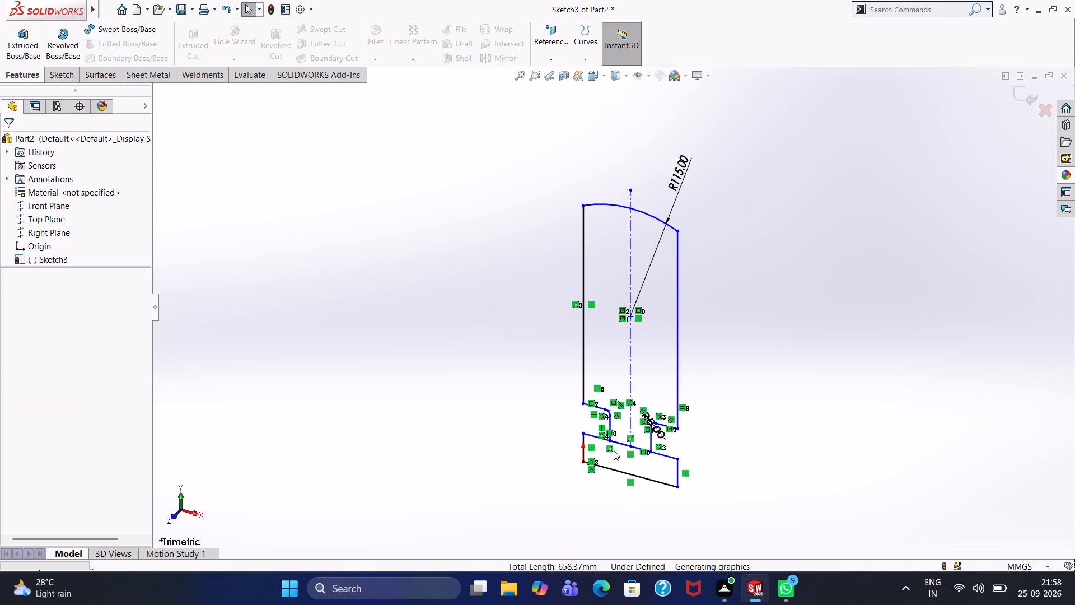
key("ctrl+z")
key("ctrl+z")
key("ctrl+z")
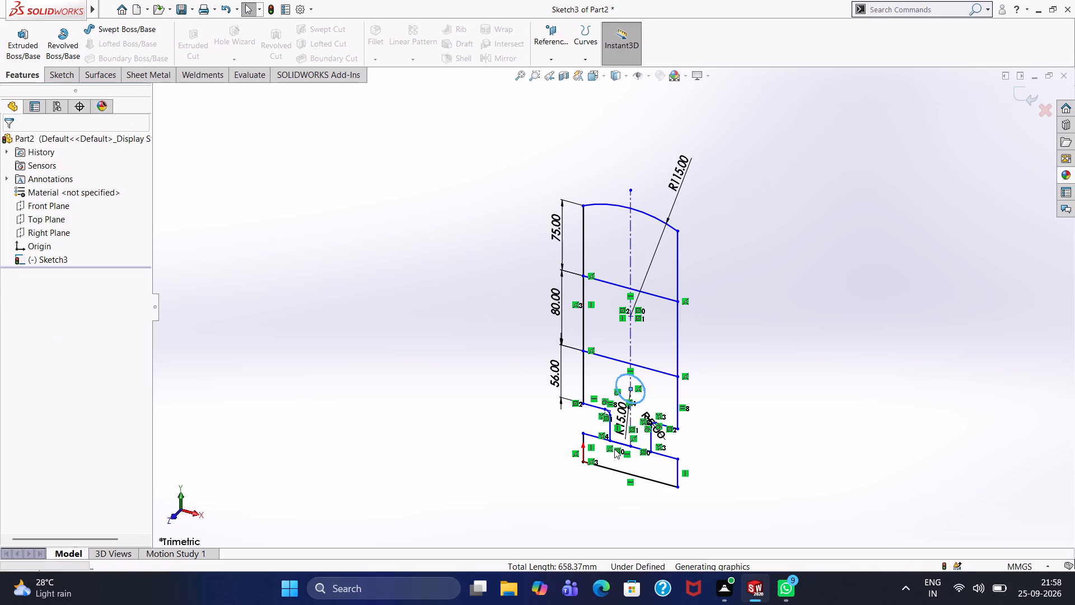
key("ctrl+z")
key("ctrl+z")
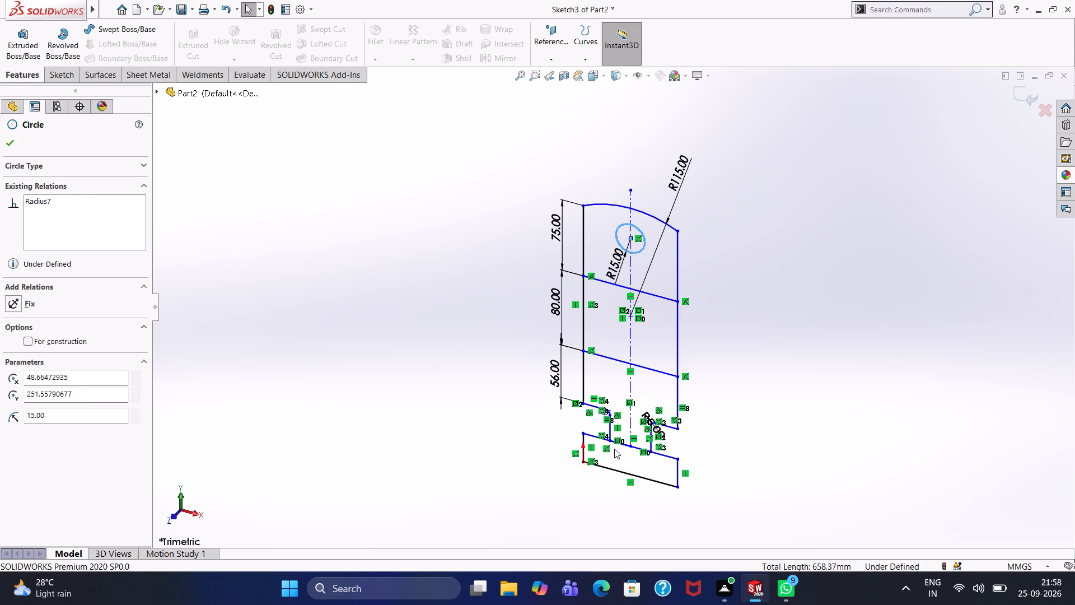
key("ctrl+z")
key("ctrl+z")
key("ctrl+z")
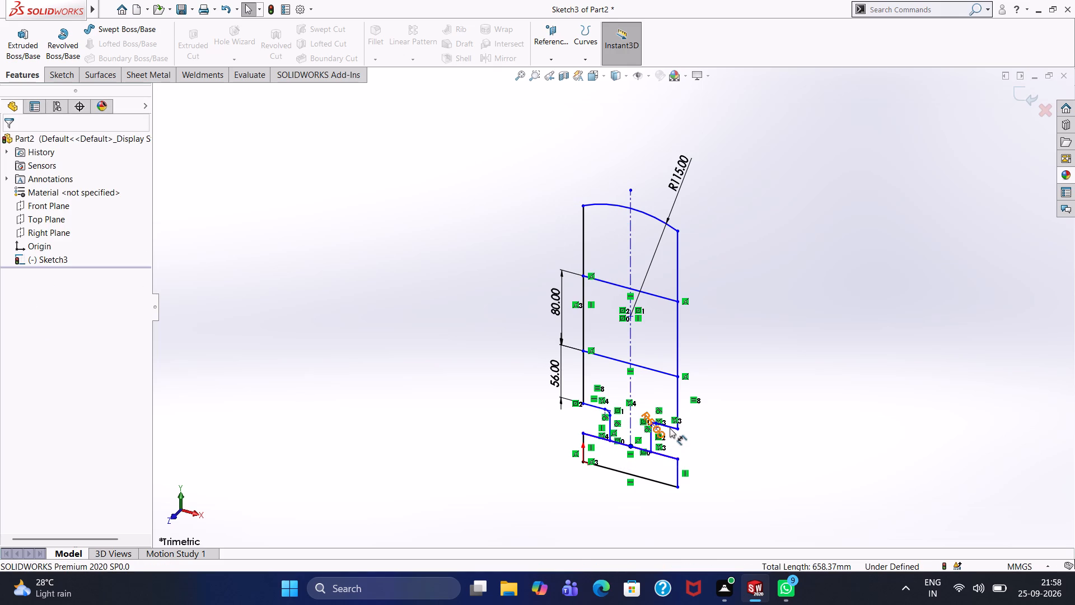
key("ctrl+z")
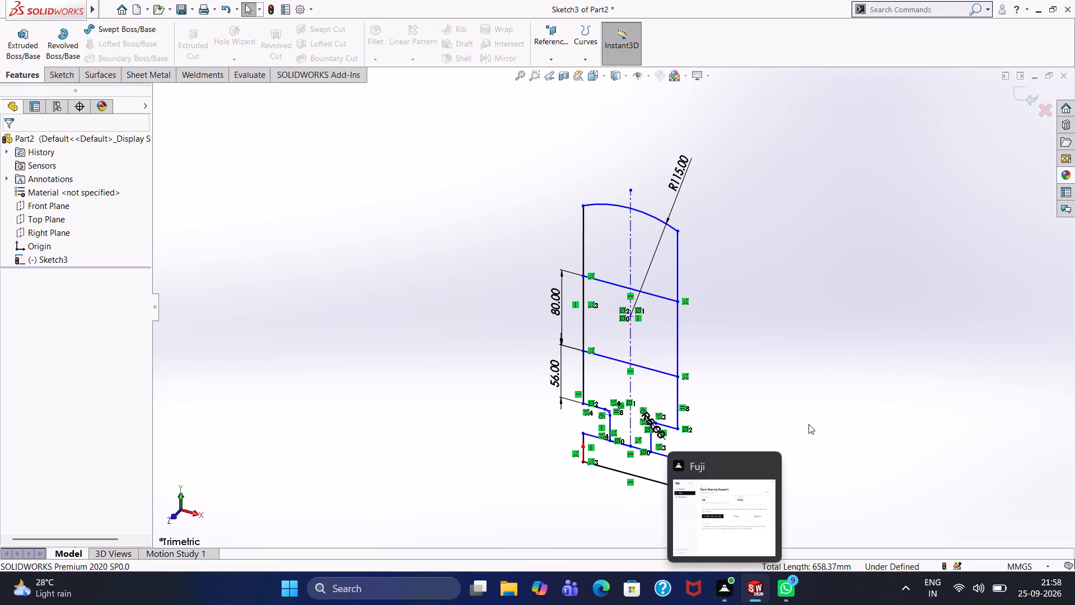
Undo the 80 mm and 56 mm dimensions, both dividing lines across the body, and the construction lines used to position them.
key("ctrl+z")
key("ctrl+z")
key("ctrl+z")
key("ctrl+z")
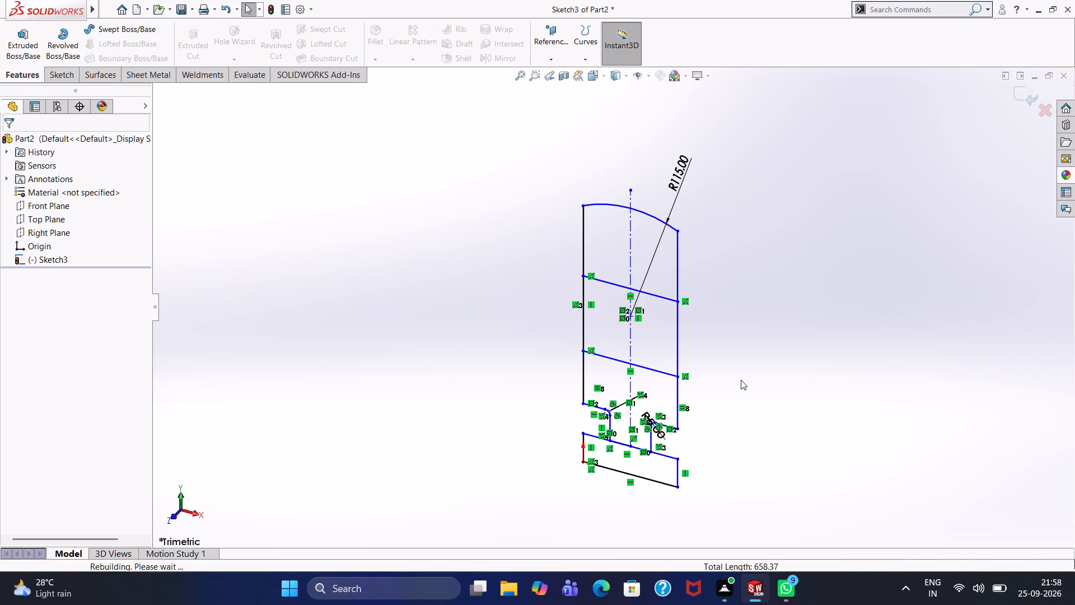
key("ctrl+z")
key("ctrl+z")
key("ctrl+z")
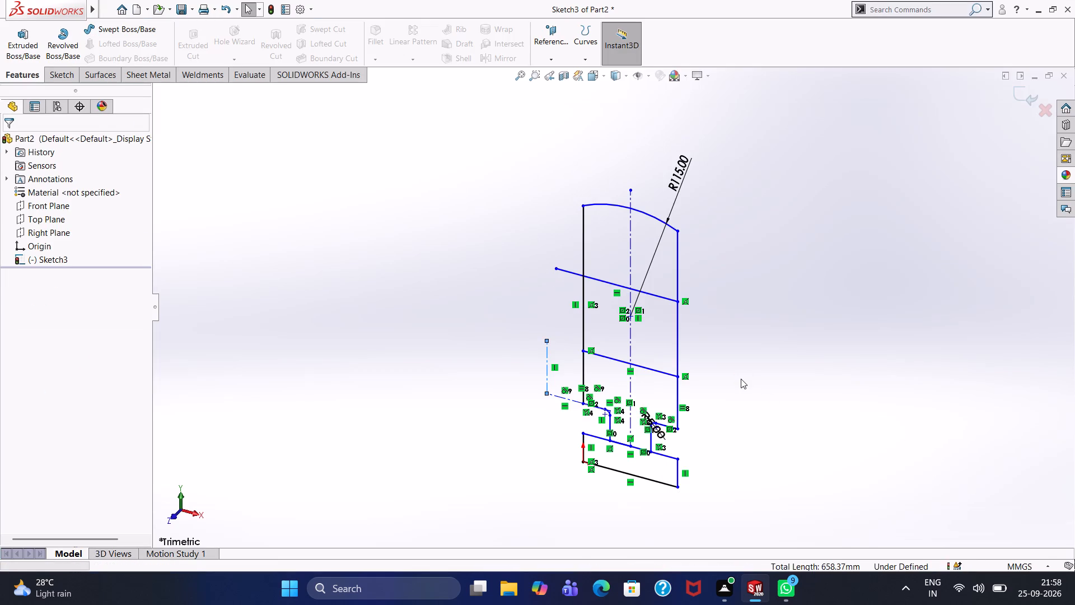
key("ctrl+z")
key("ctrl+z")
key("ctrl+z")
key("ctrl+z")
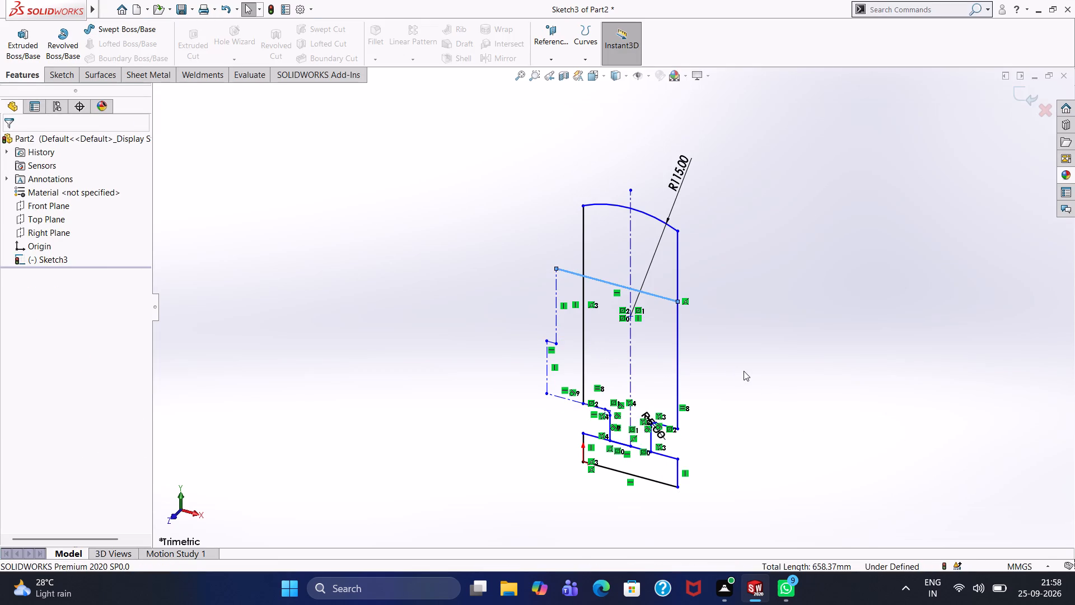
key("ctrl+z")
key("ctrl+z")
key("ctrl+z")
key("ctrl+z")
key("ctrl+z")
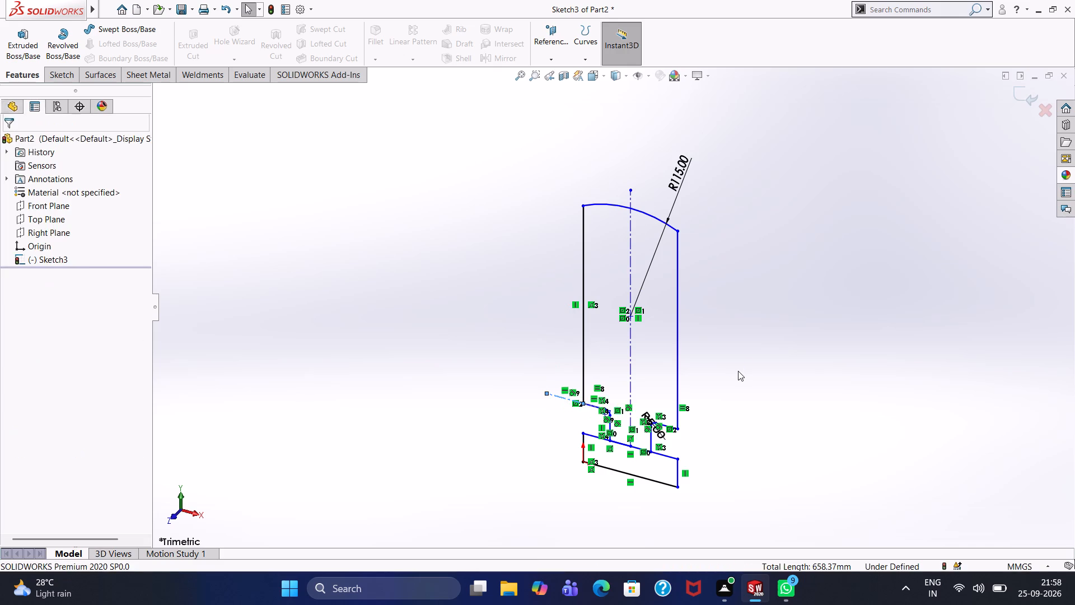
Delete the vertical centreline running through the body from the sketch.
scroll(703, 422, "down", 4)
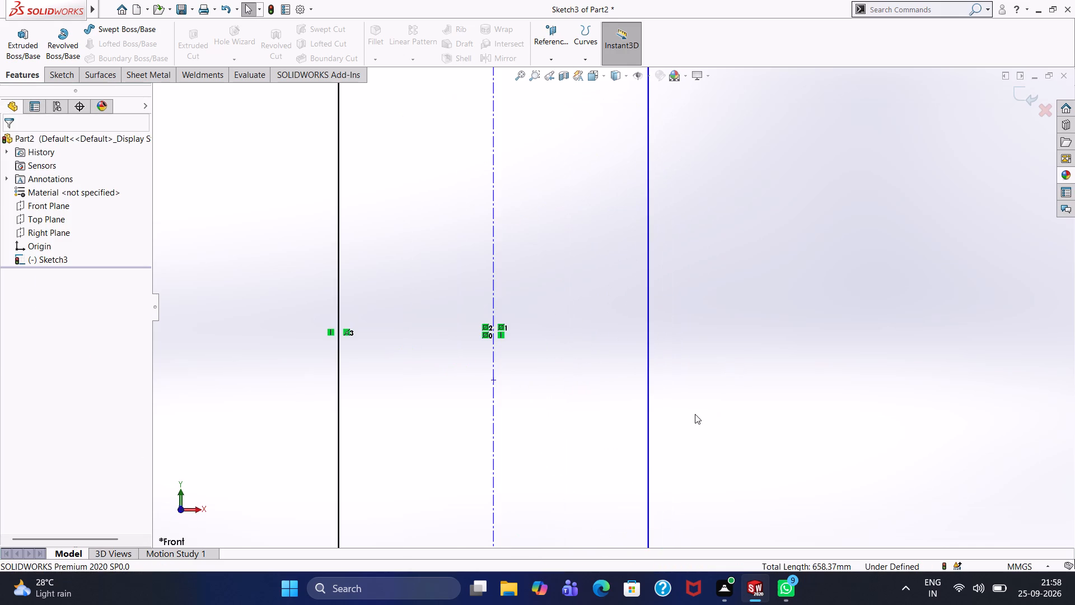
scroll(693, 411, "up", 11)
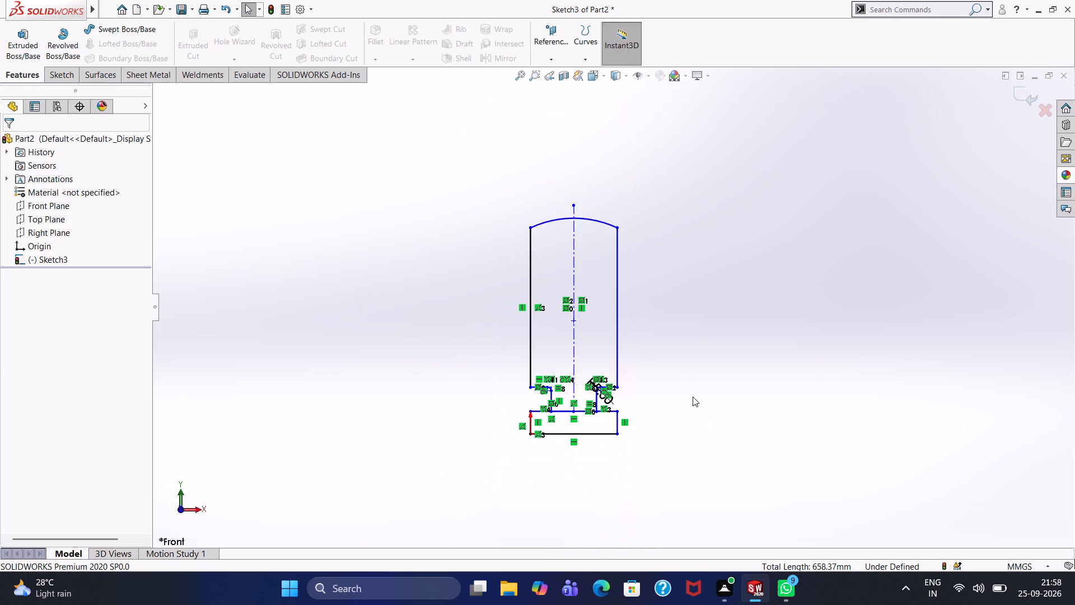
left_click(573, 346)
key("Delete")
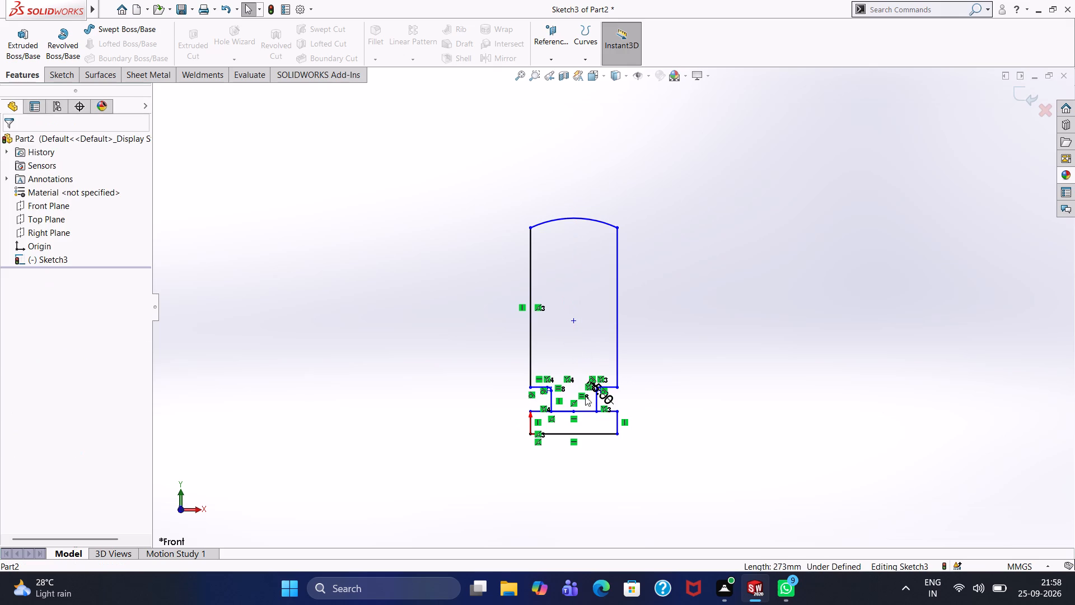
left_click(682, 334)
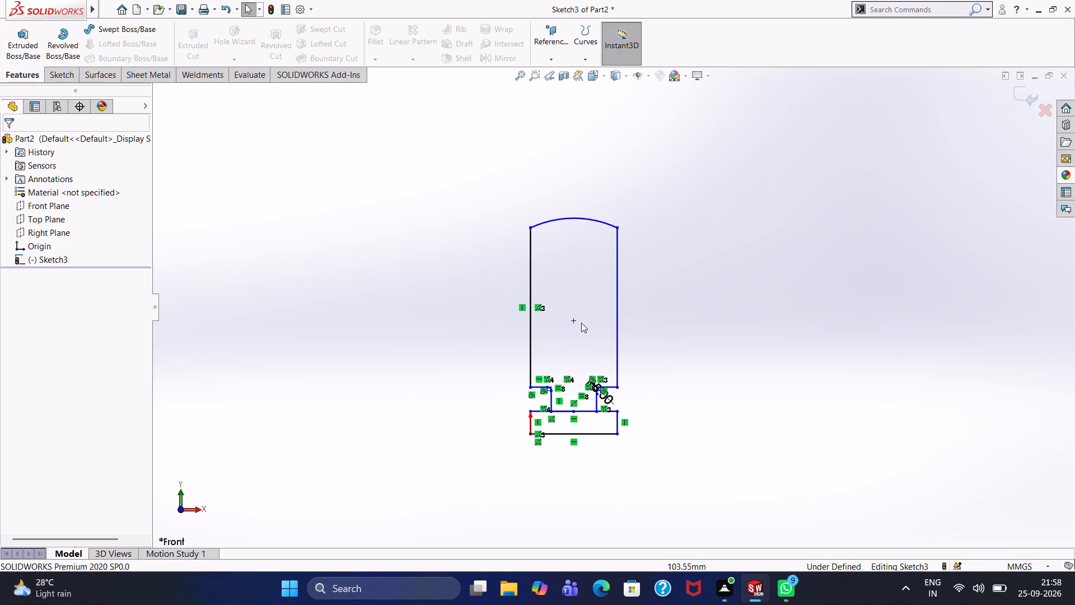
Extrude the body-and-neck region and the base region of the sketch as a 100 mm blind boss.
left_click(20, 42)
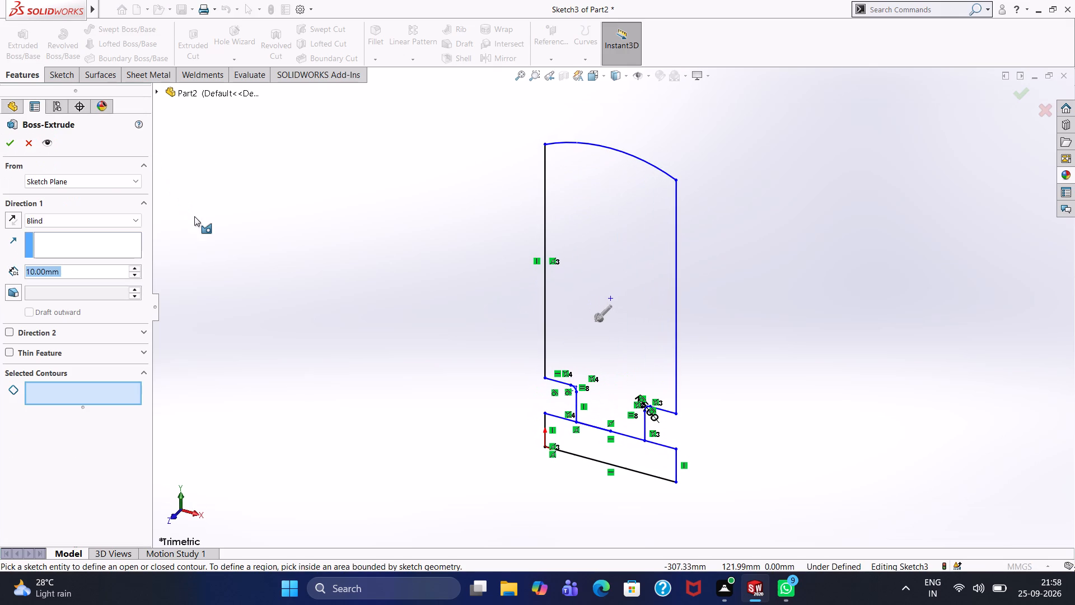
left_click(558, 225)
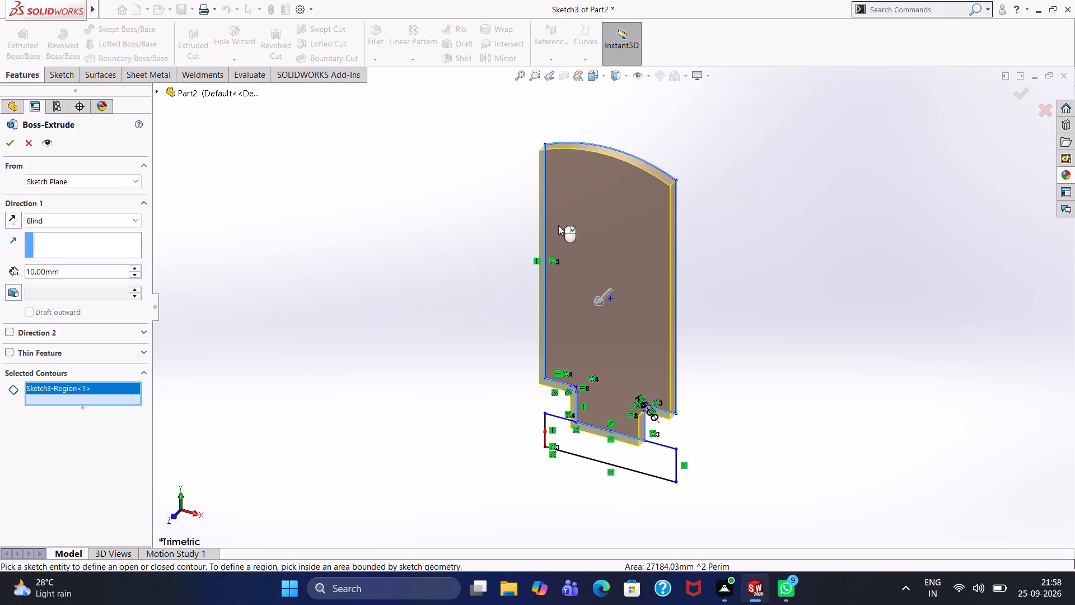
left_click(587, 440)
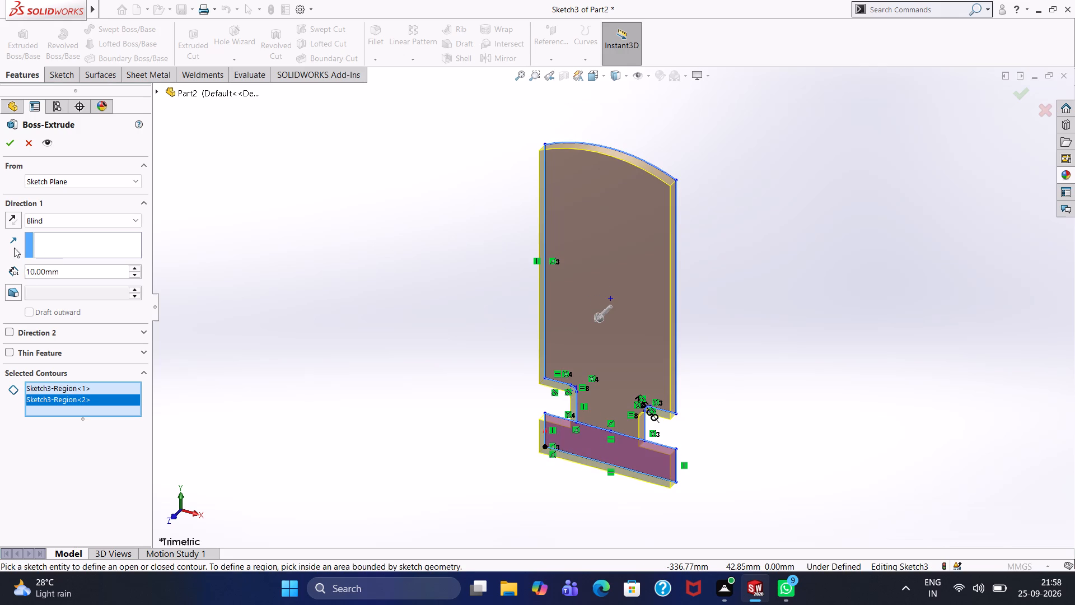
triple_click(137, 271)
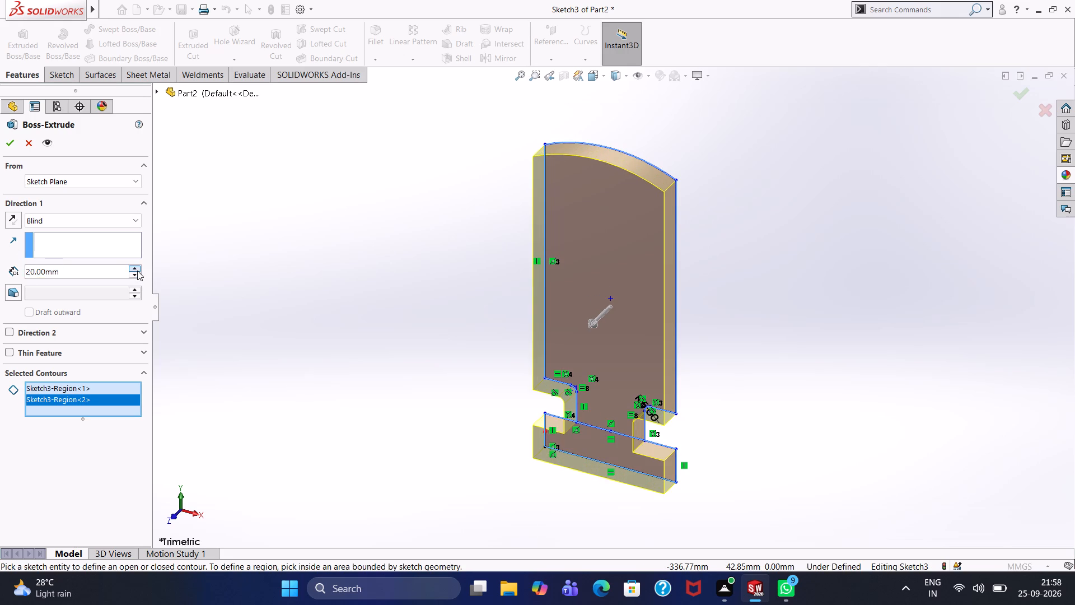
triple_click(137, 271)
triple_click(137, 270)
left_click(137, 270)
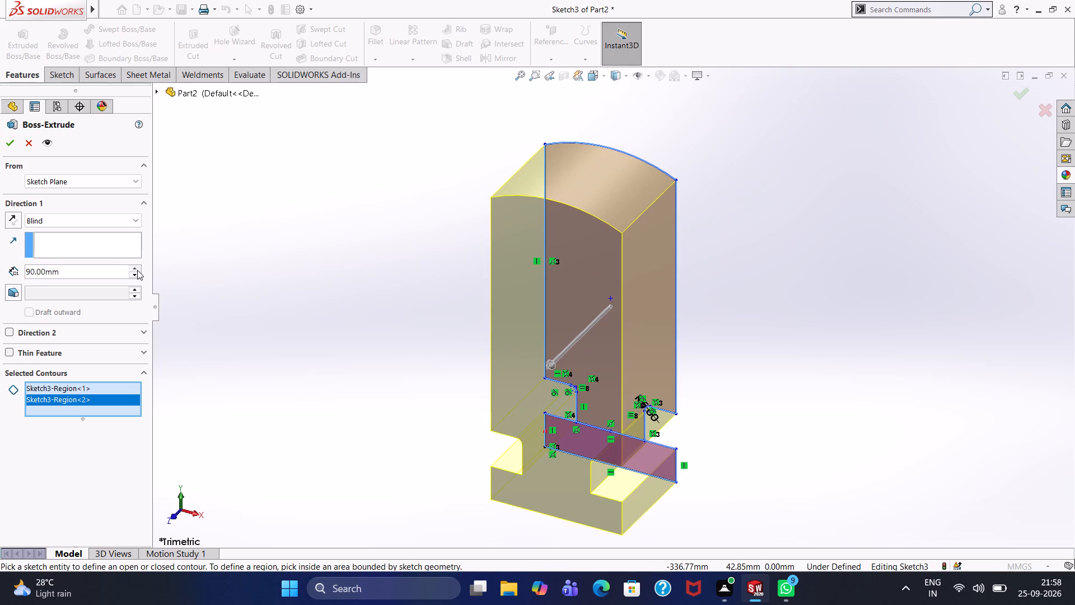
left_click(137, 270)
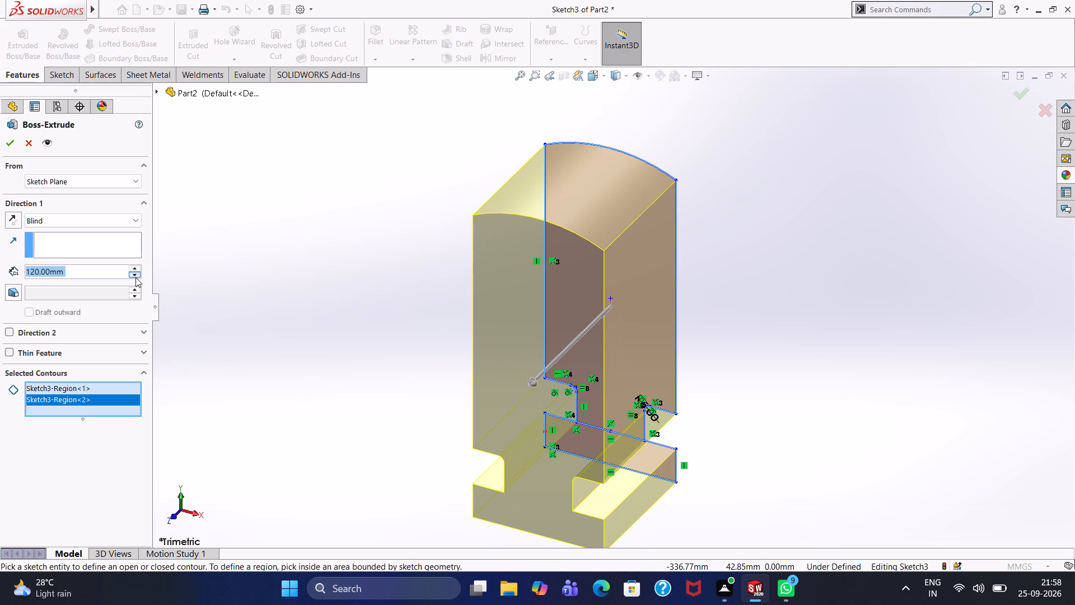
left_click(135, 277)
left_click(136, 277)
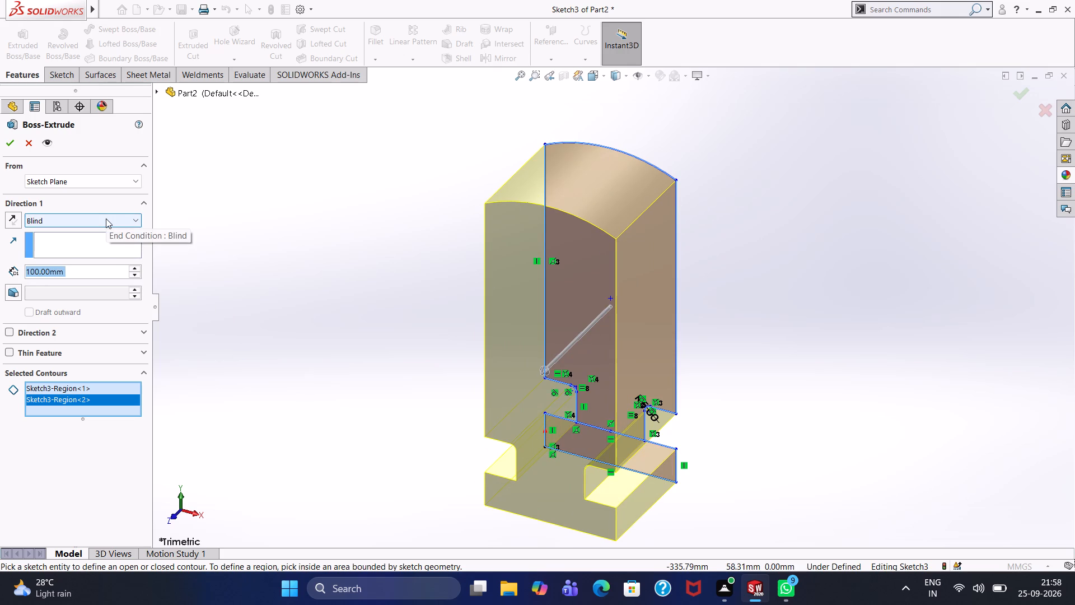
left_click(11, 144)
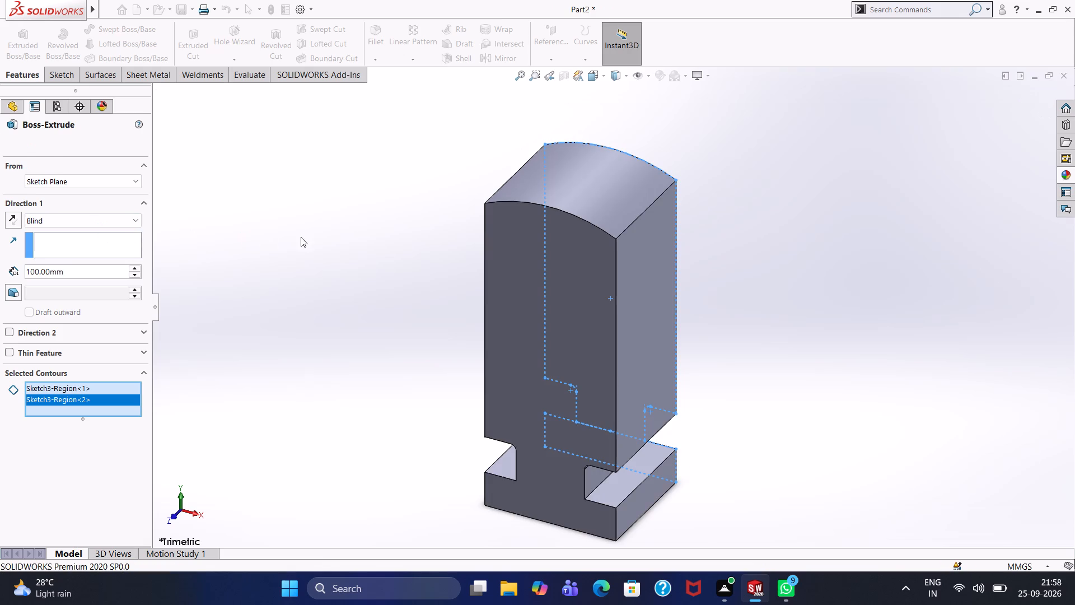
left_click(330, 241)
Start a sketch on the extrusion's front face and draw a 56 mm vertical line up from the body's lower-left corner.
scroll(487, 311, "up", 1)
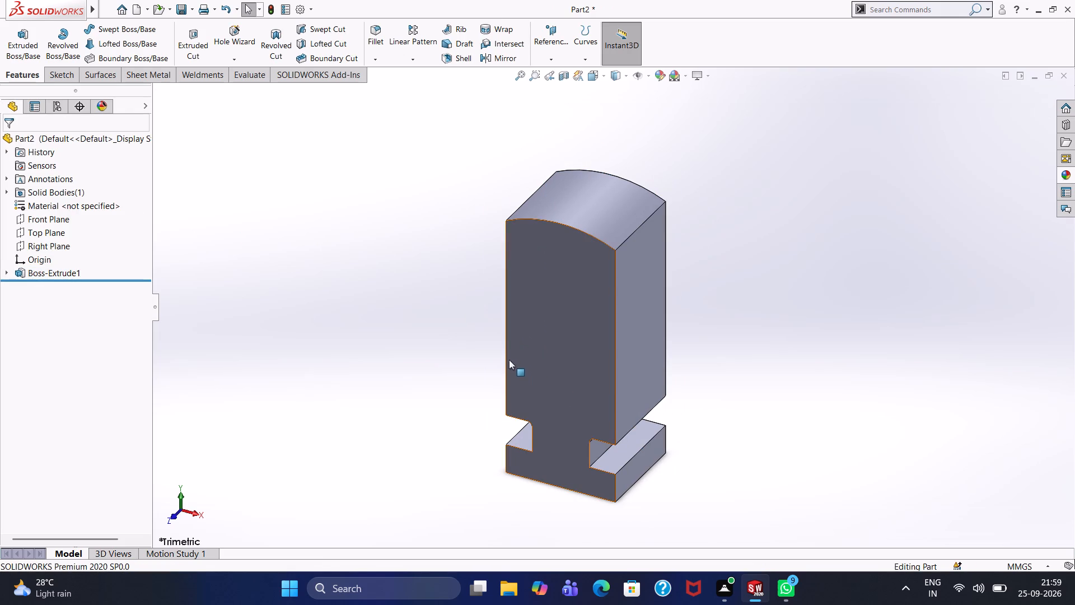
left_click(540, 303)
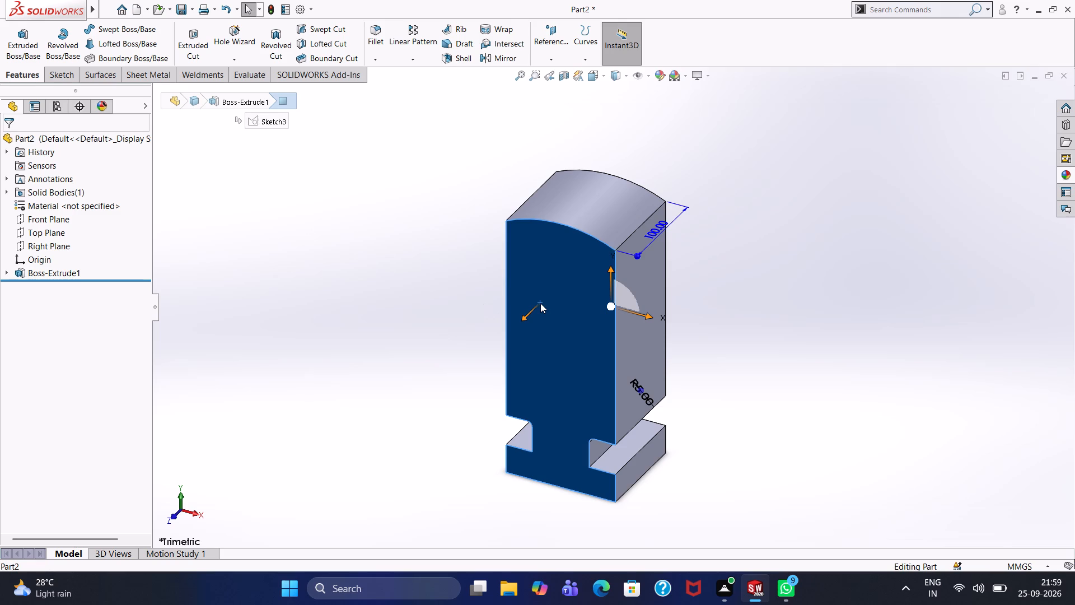
left_click(587, 265)
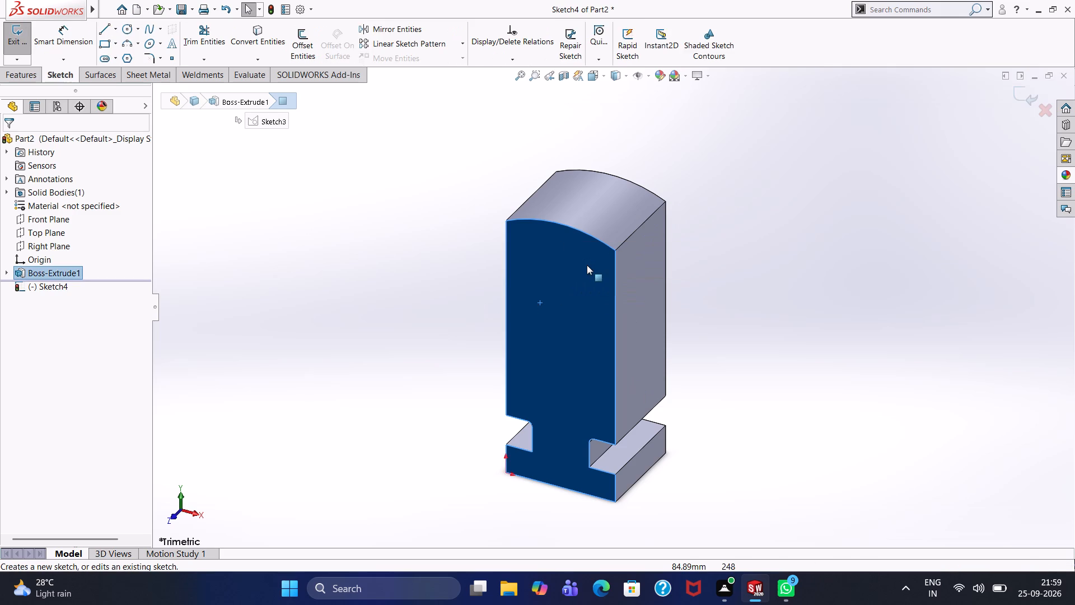
key("ctrl+8")
left_click(496, 261)
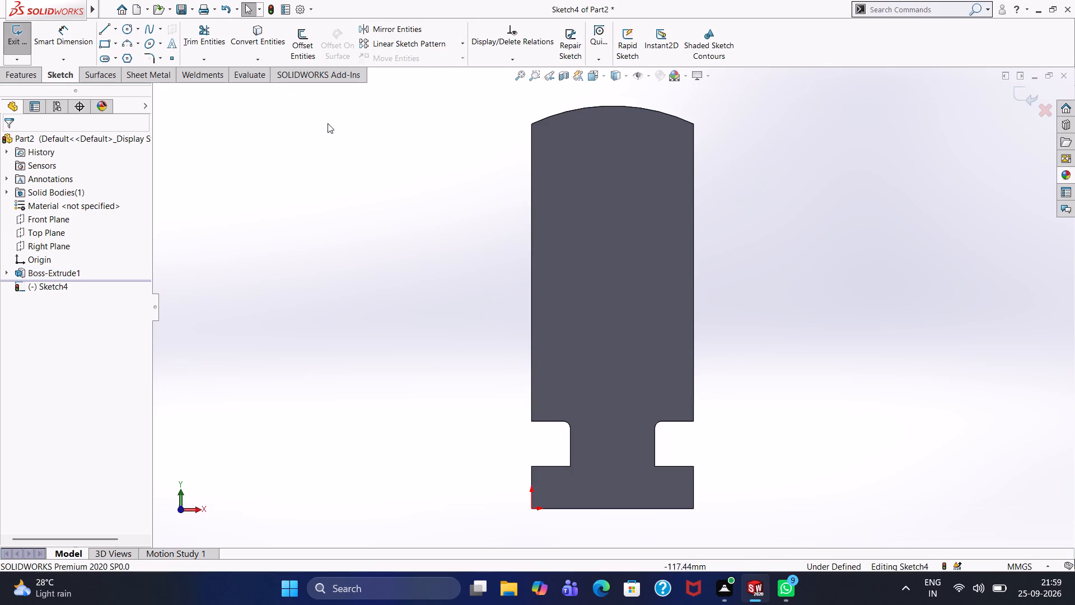
left_click(101, 32)
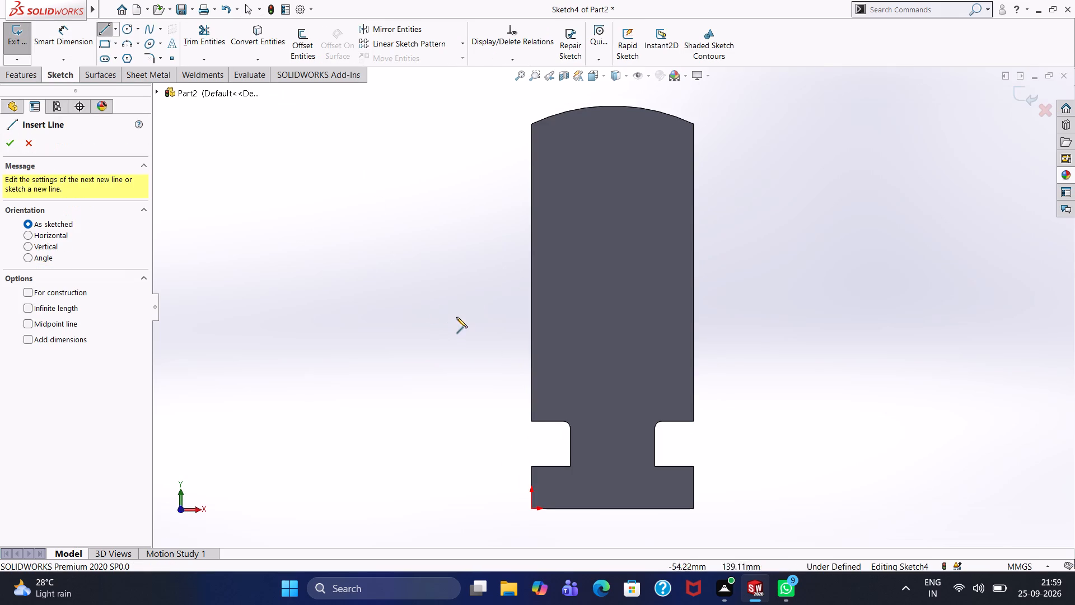
left_click(531, 422)
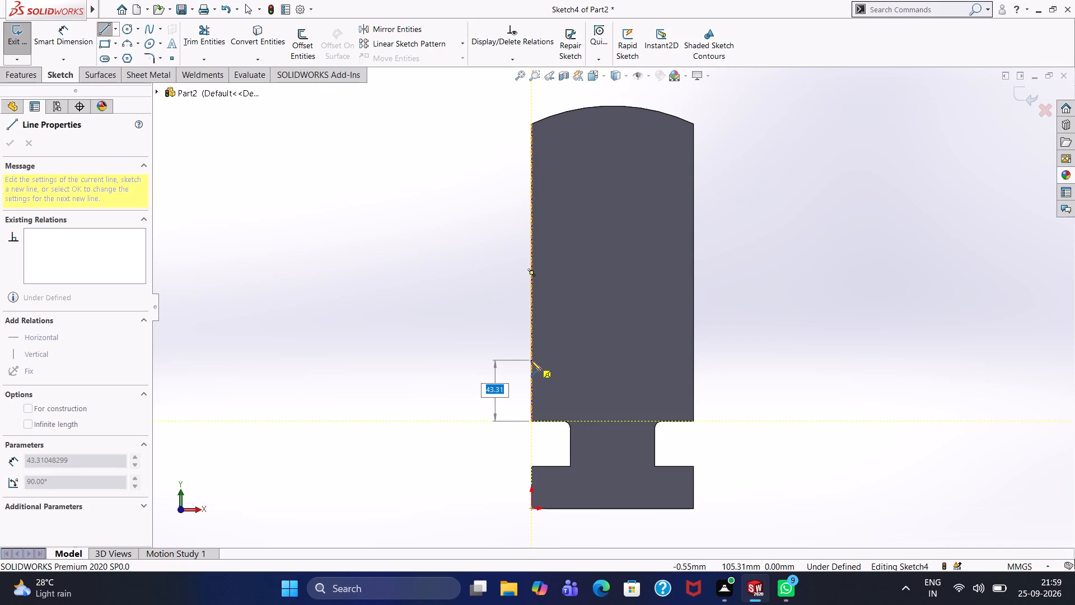
type("56")
key("Return")
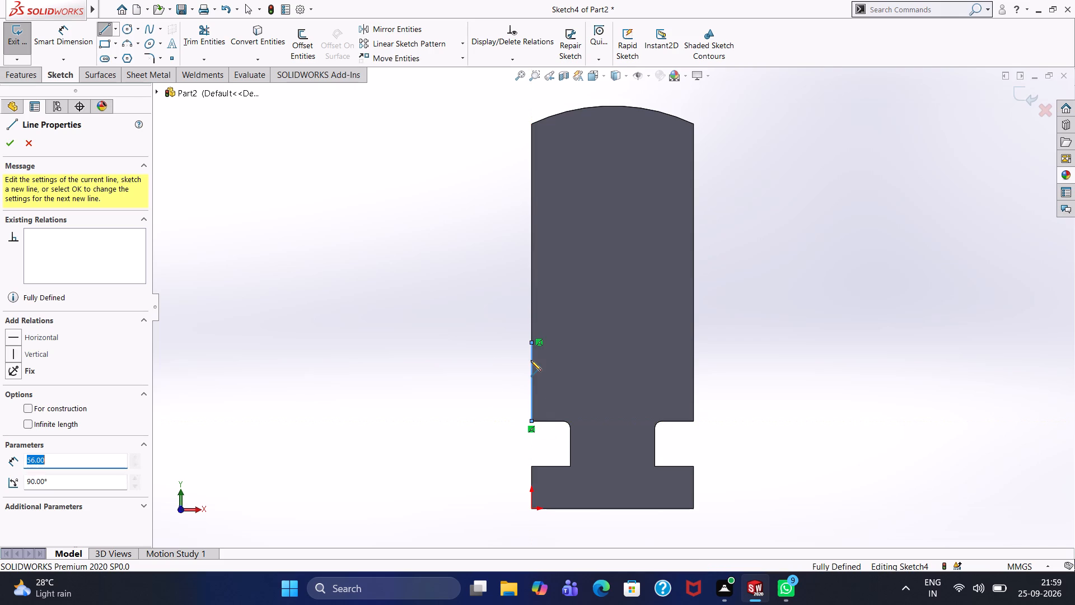
Continue from the line's upper end with a closed rectangle 115 mm wide and 80 mm high across the body.
left_click(693, 342)
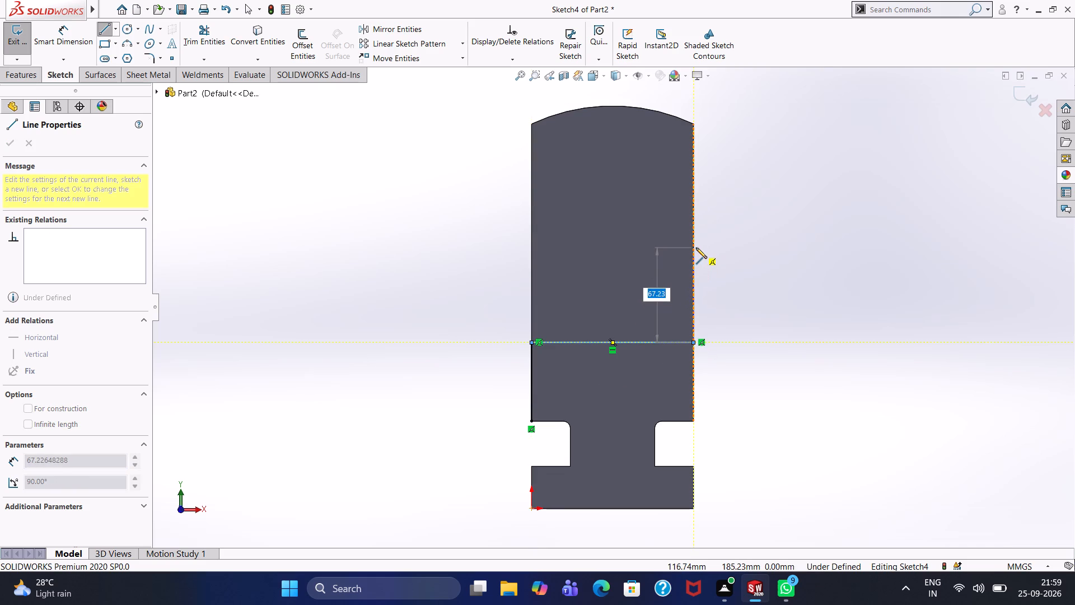
type("80")
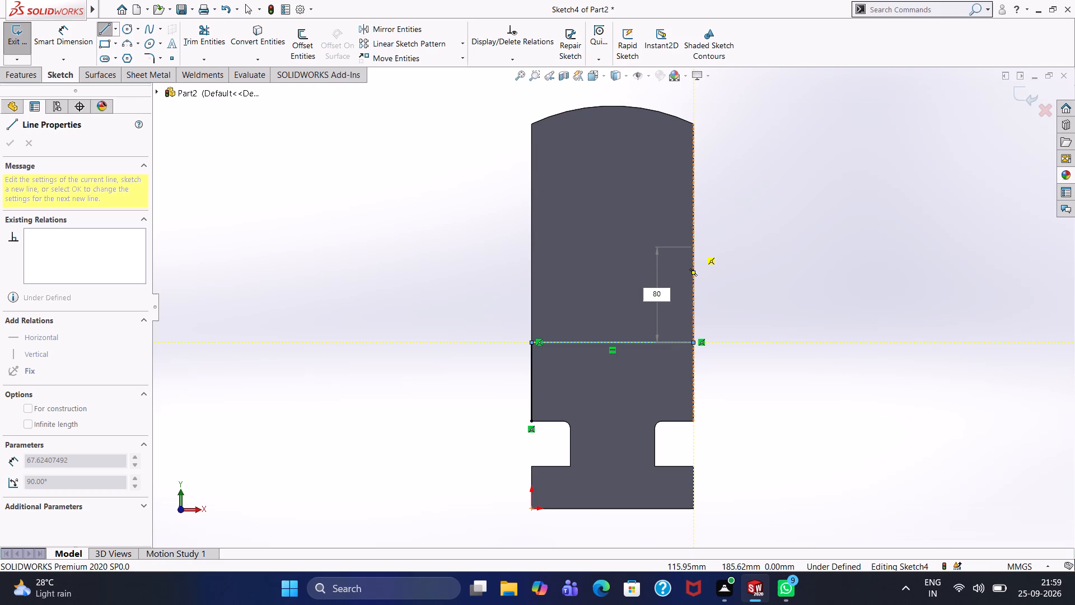
key("Return")
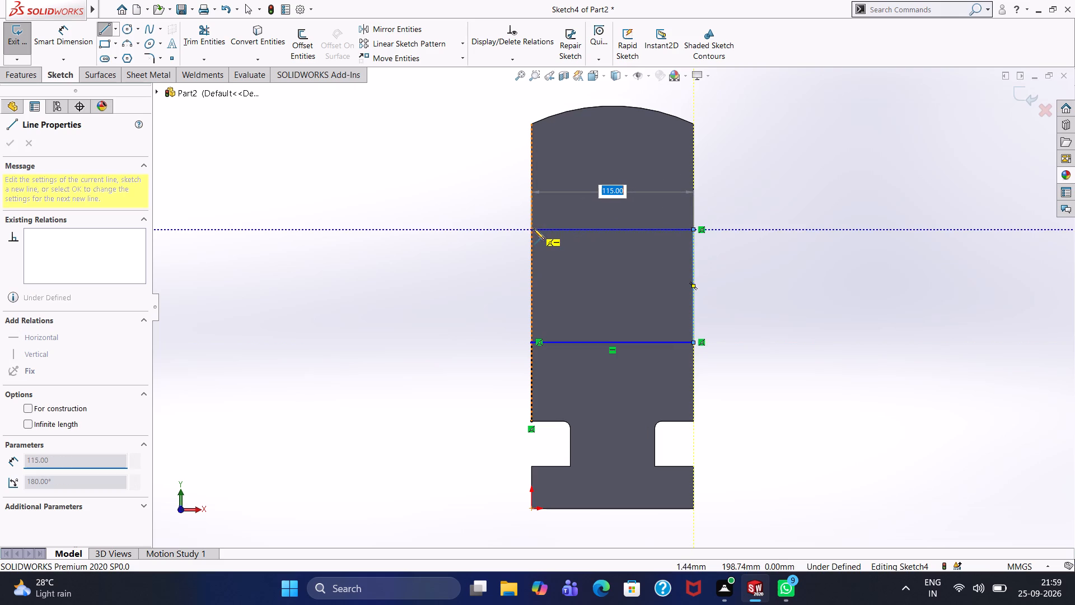
left_click(533, 229)
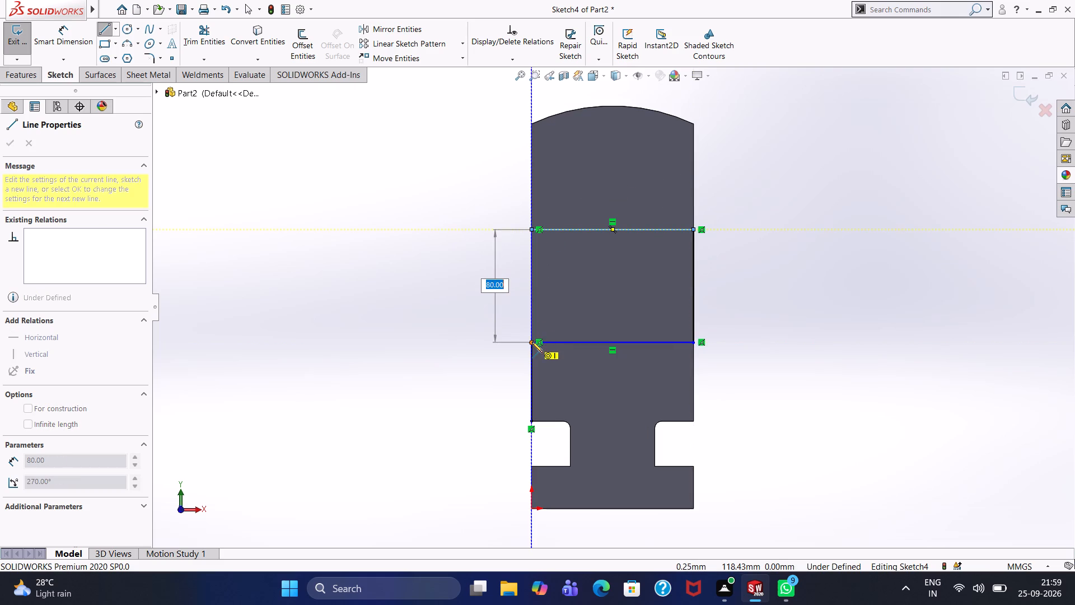
left_click(532, 342)
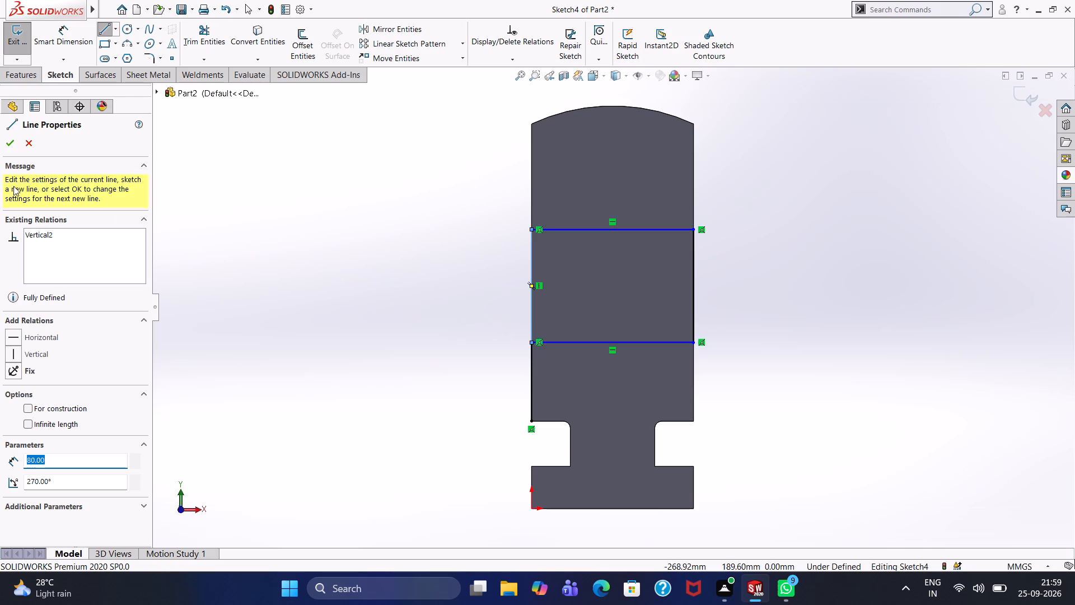
left_click(9, 143)
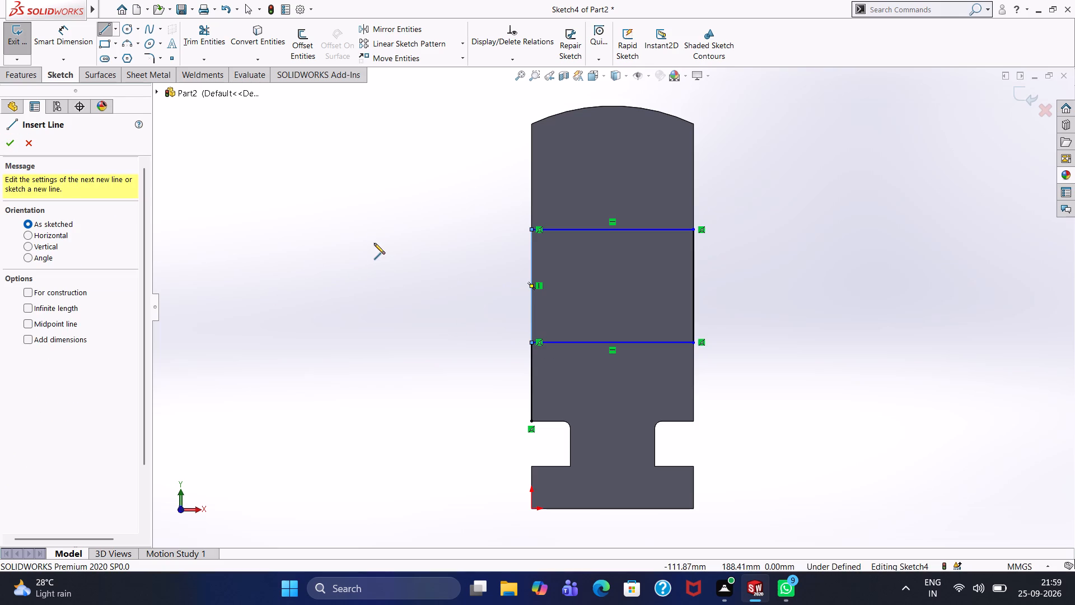
key("Escape")
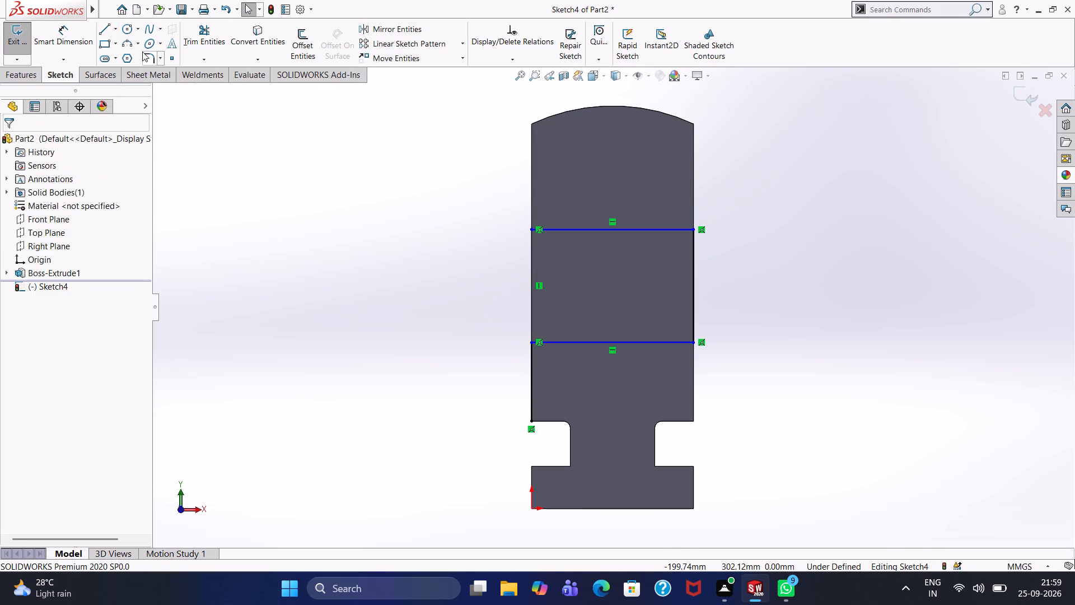
Sketch a circle of 15 mm radius near the middle of the body, above the rectangle.
left_click(128, 27)
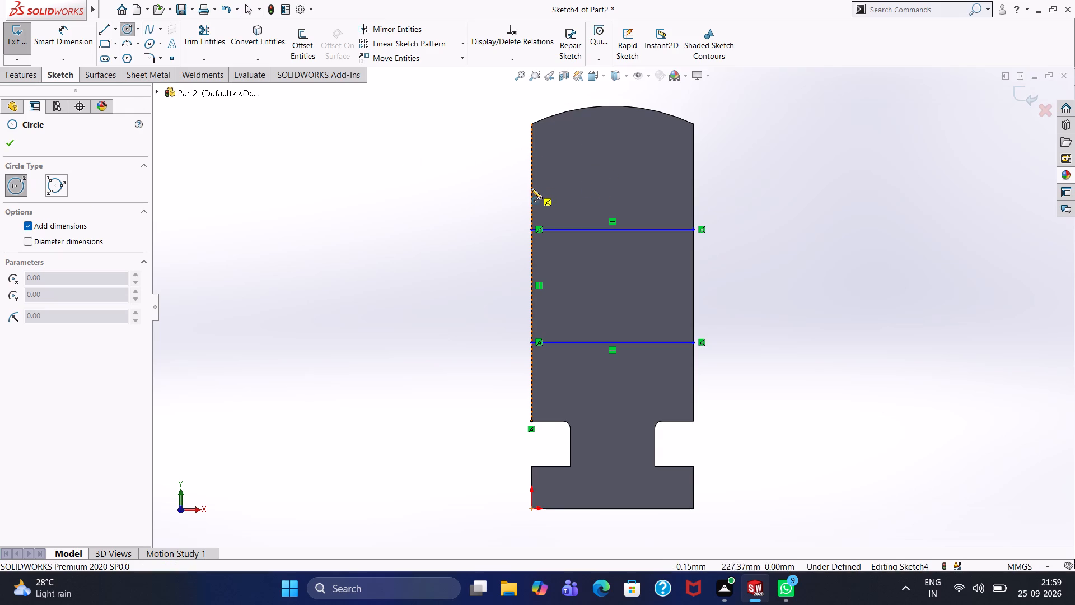
left_click(606, 165)
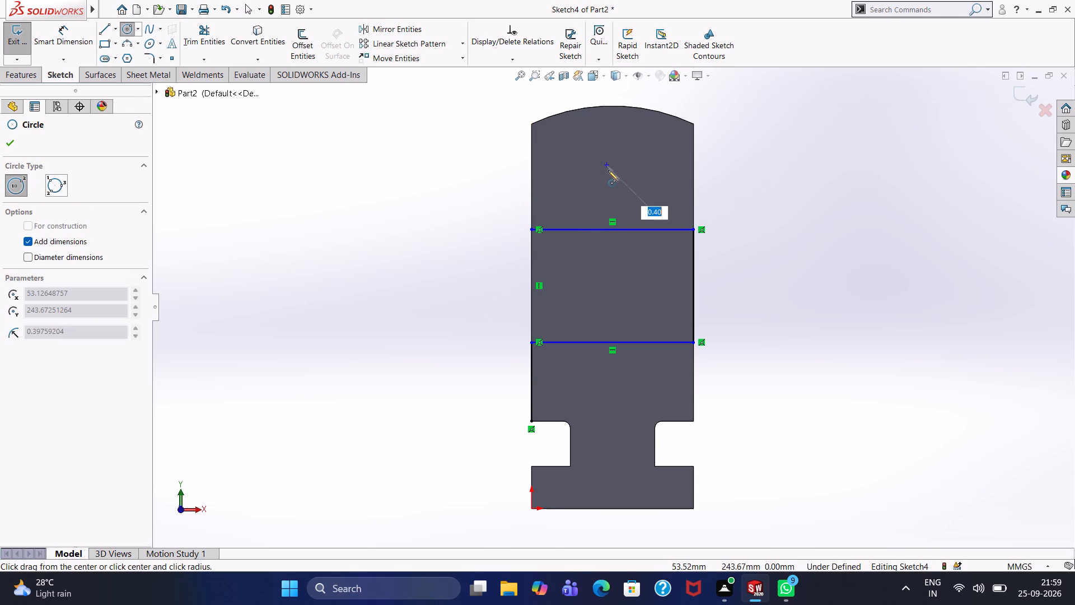
type("15")
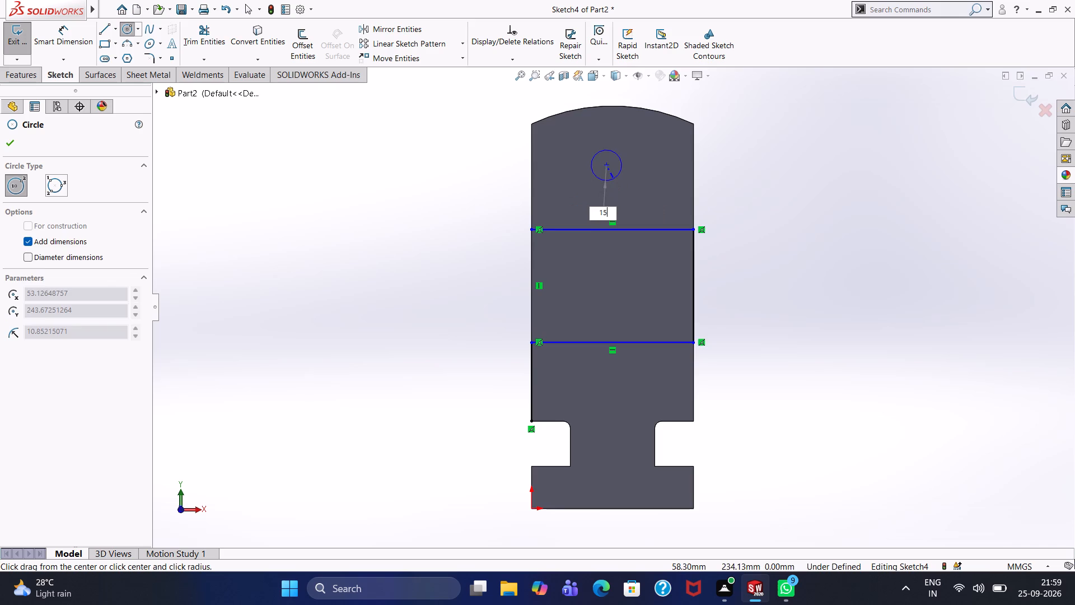
key("Return")
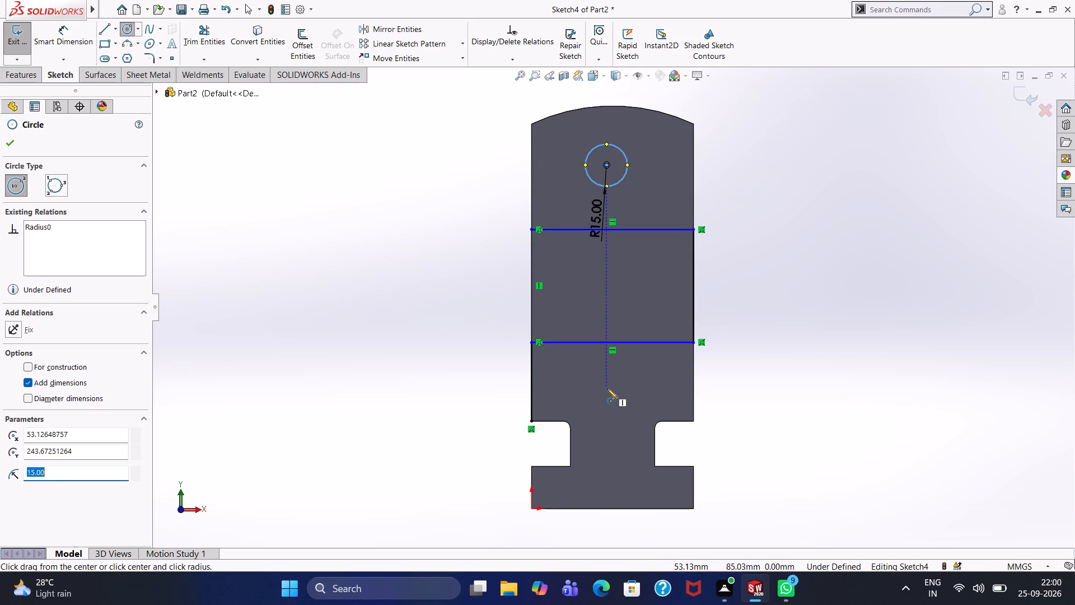
Sketch a second circle of 15 mm radius below the rectangle, vertically in line with the upper circle's centre.
left_click(608, 381)
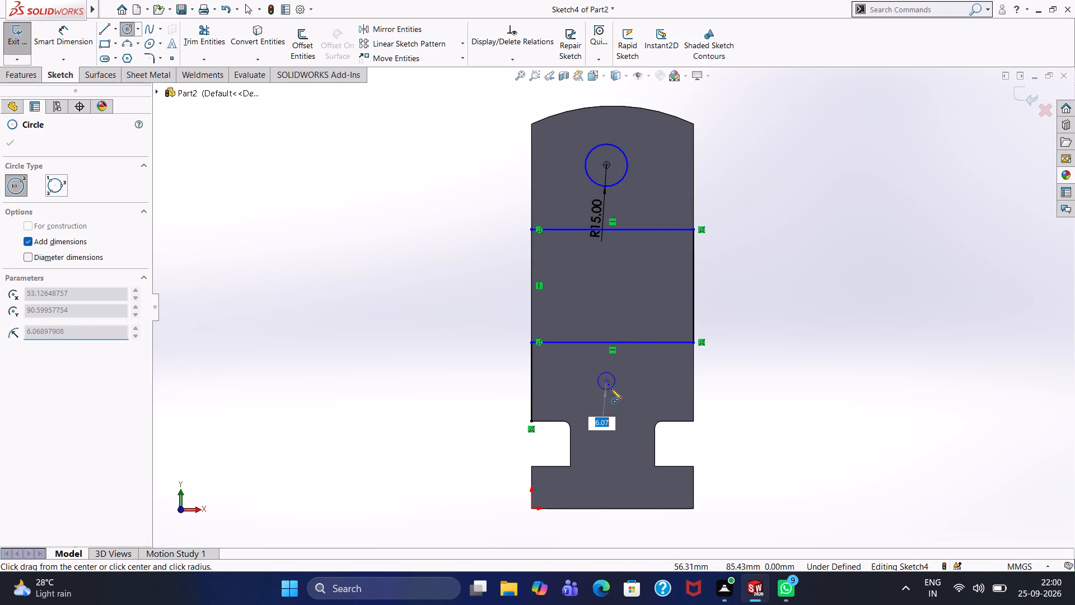
type("15")
key("Return")
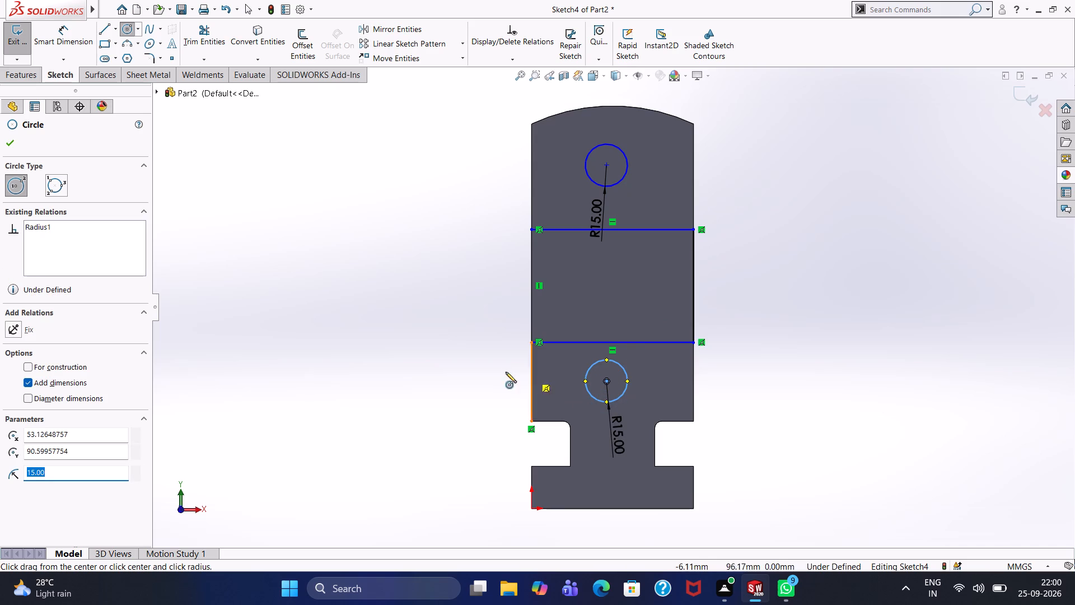
left_click(11, 143)
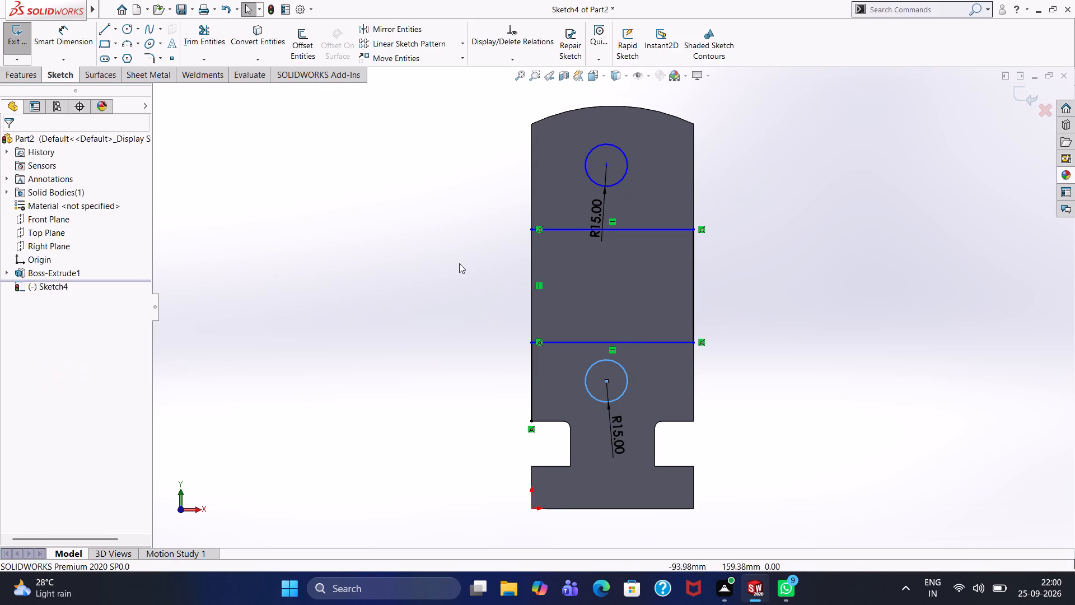
Dimension the vertical distance between the two circle centres and set it to 142 mm.
left_click(88, 37)
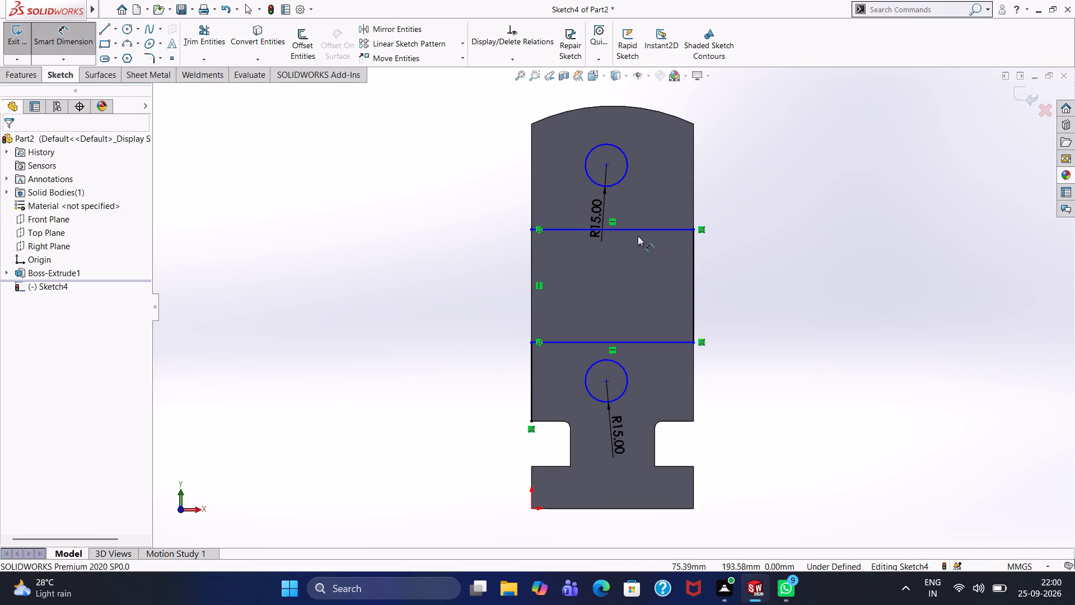
left_click(606, 164)
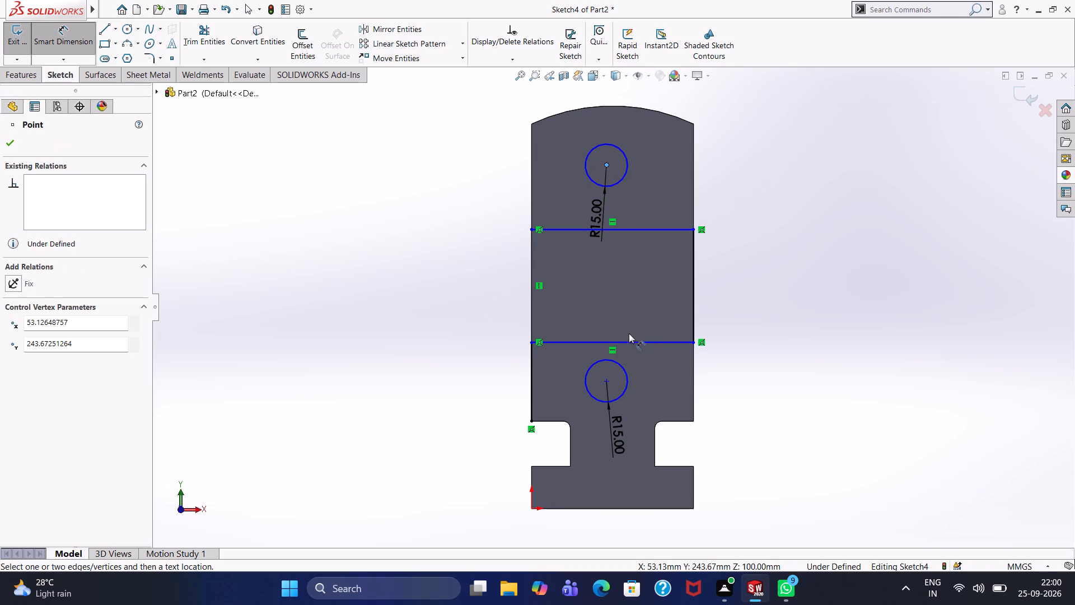
left_click_drag(606, 380, 602, 375)
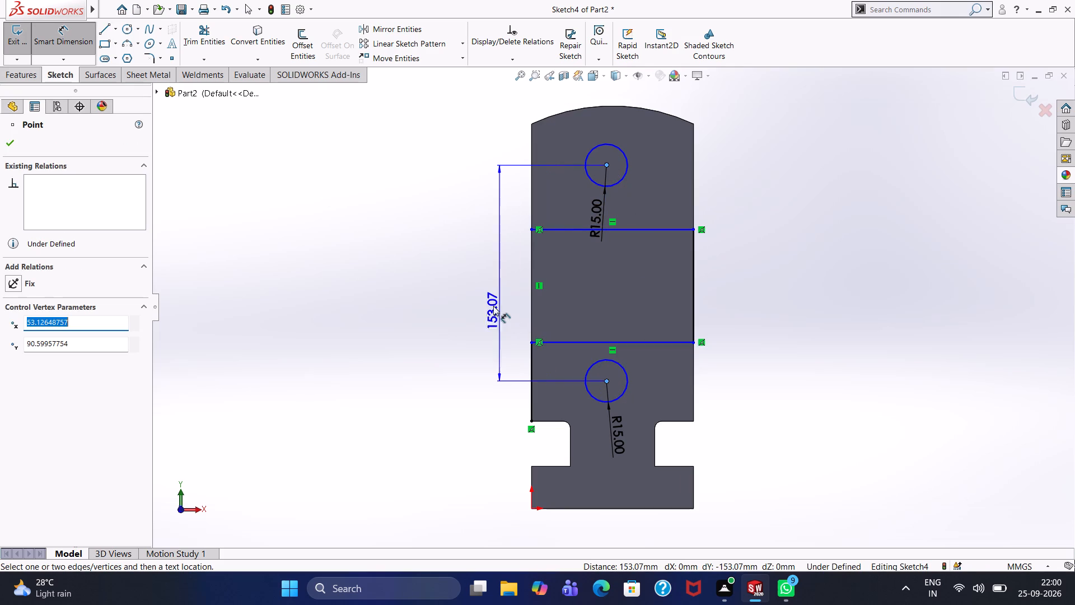
left_click(488, 282)
type("14")
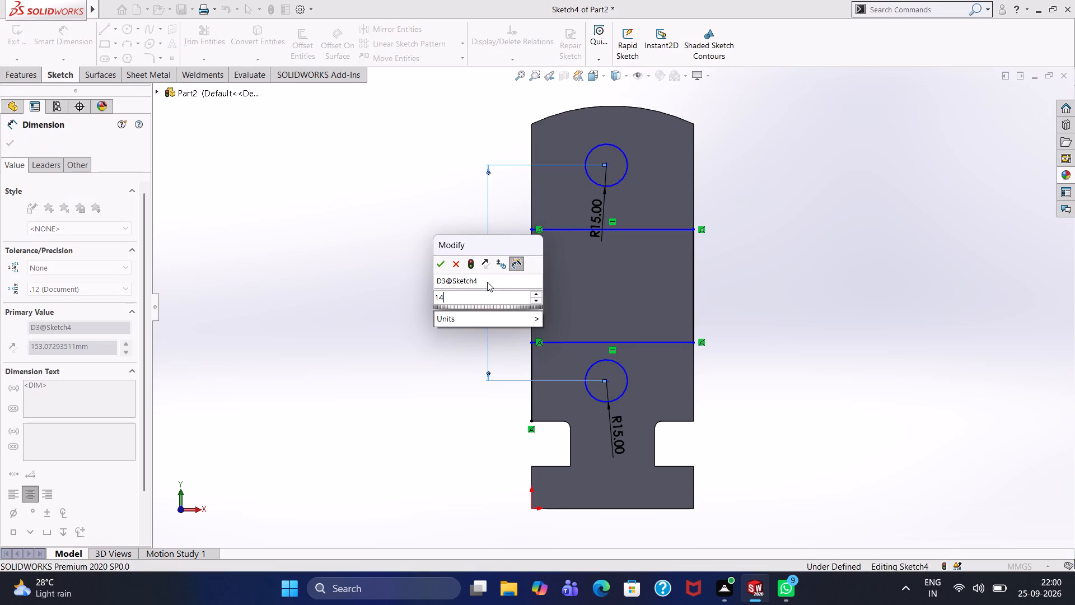
key("2")
key("Return")
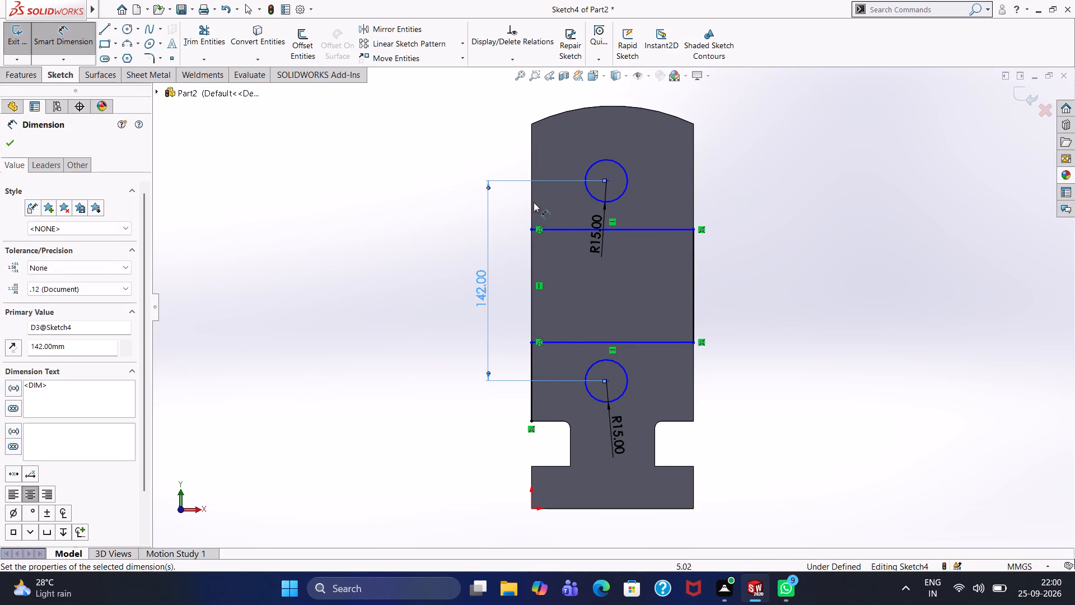
left_click(12, 142)
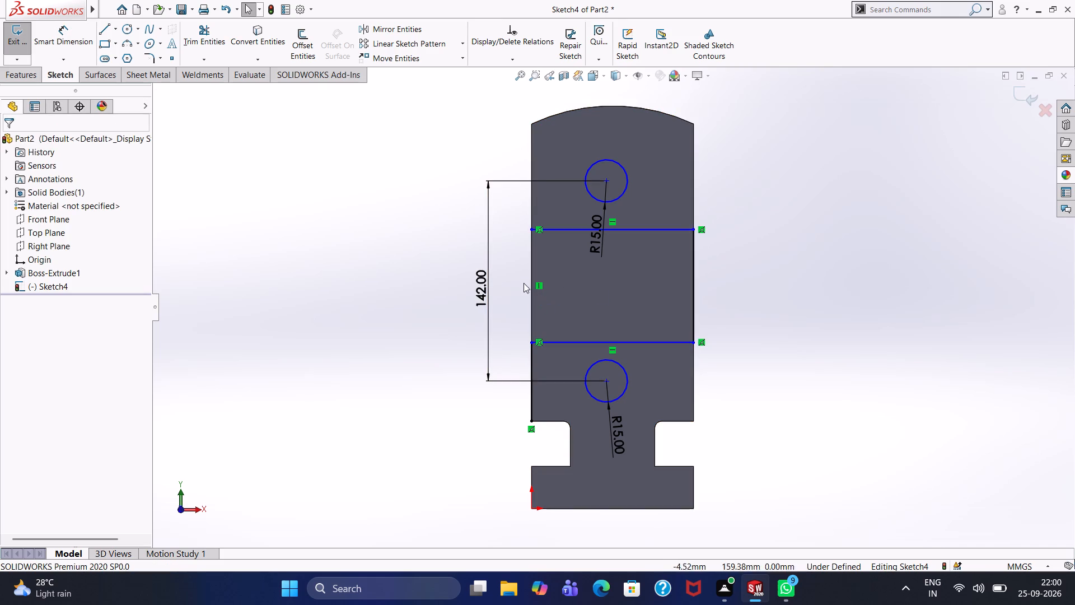
key("Escape")
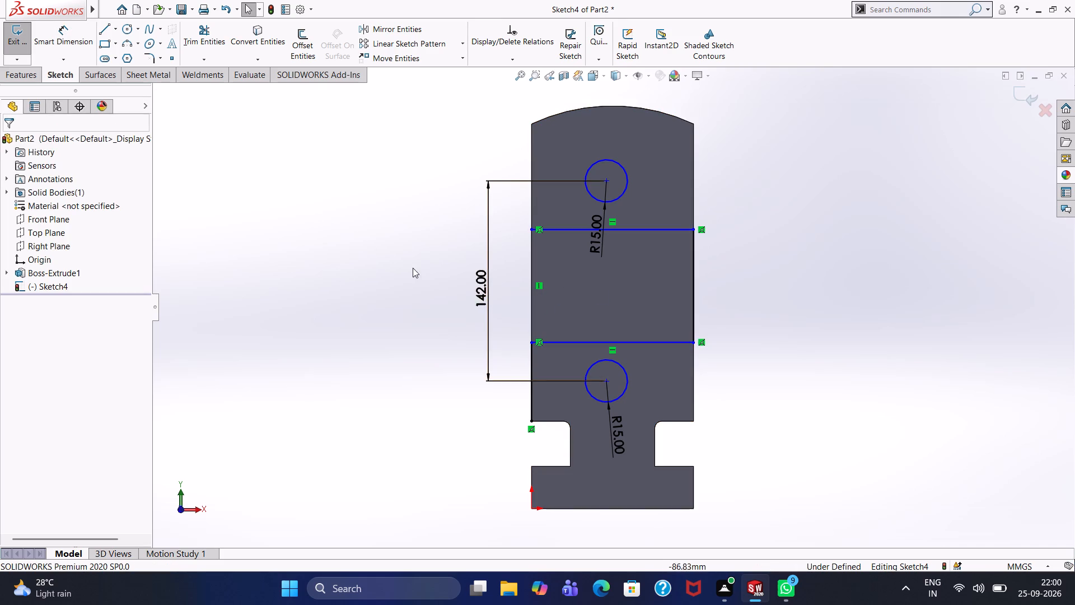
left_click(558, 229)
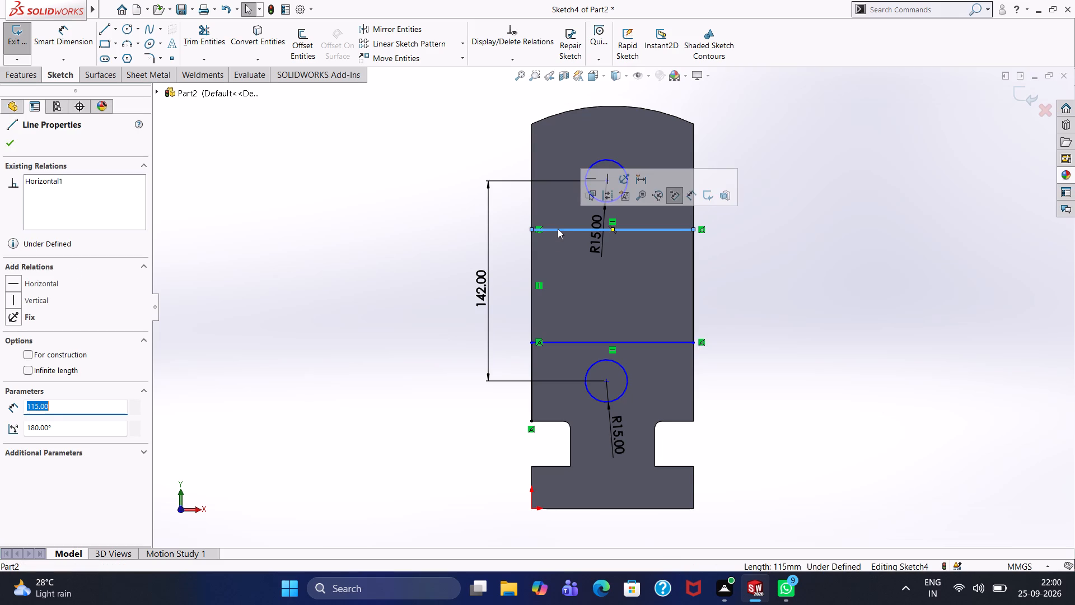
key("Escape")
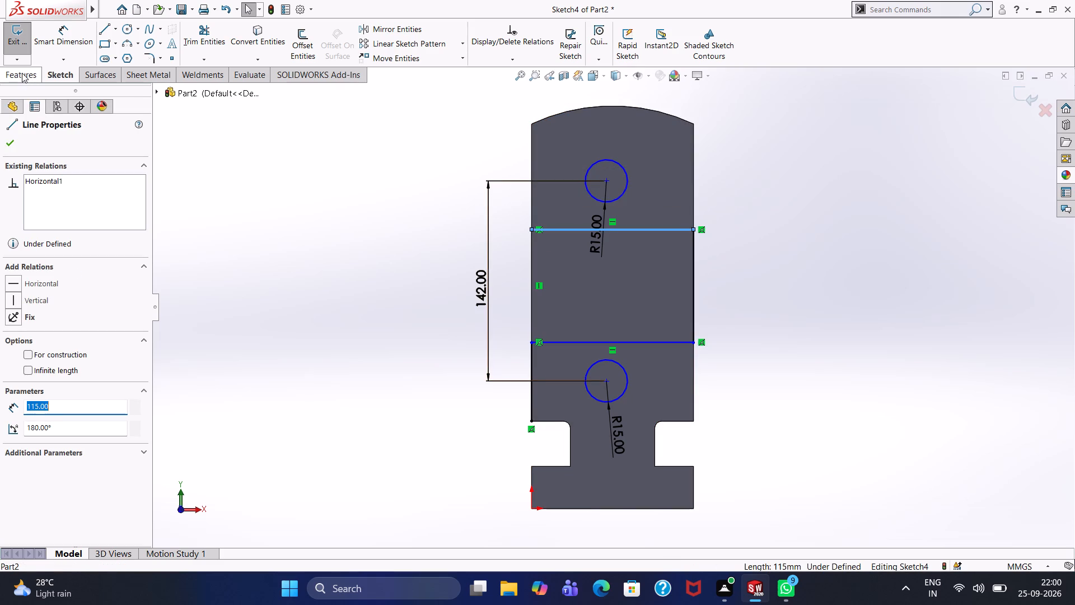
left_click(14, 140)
Extrude-cut the two 15 mm radius circle contours with the Through All end condition.
left_click(23, 75)
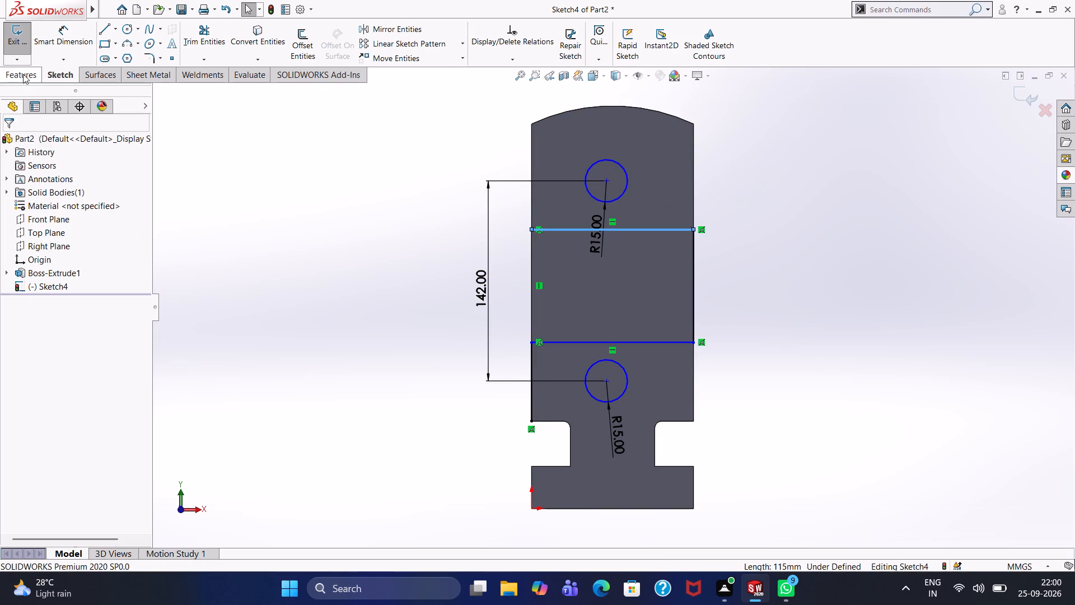
left_click(185, 35)
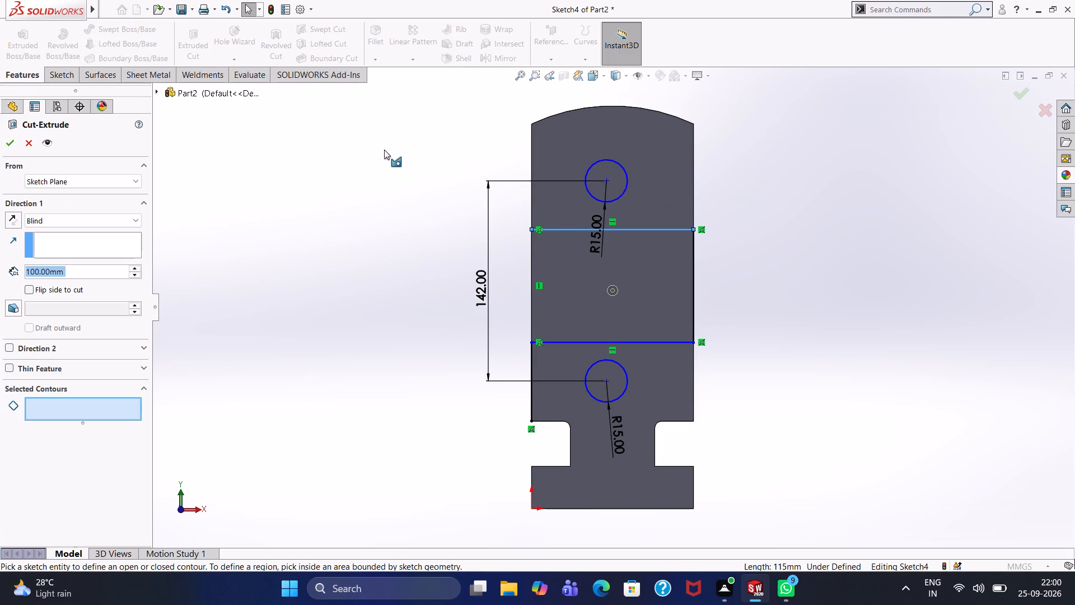
left_click(606, 161)
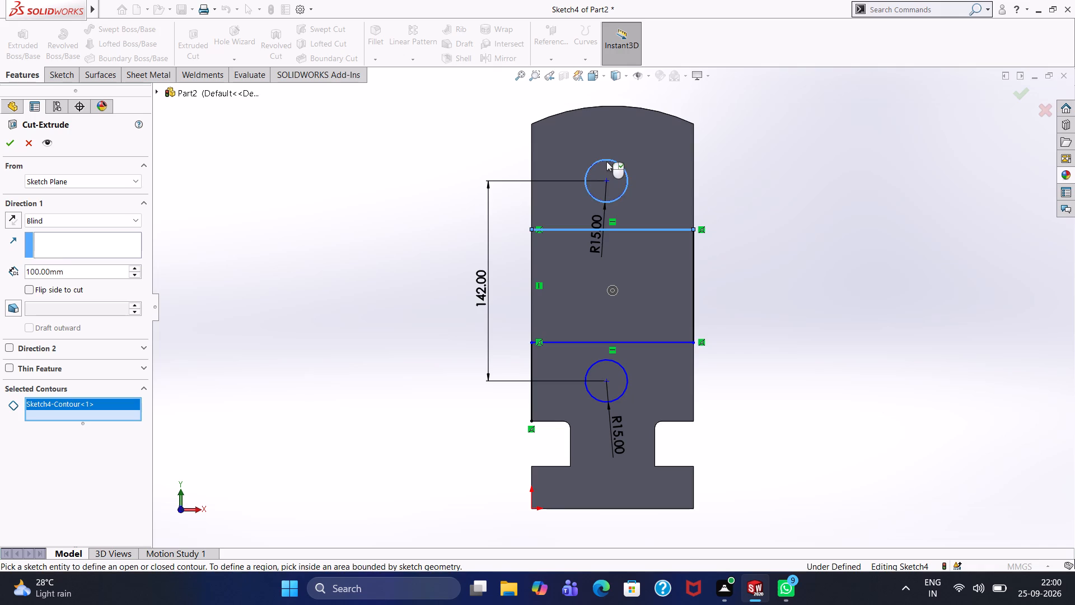
left_click(626, 371)
middle_click_drag(390, 359, 374, 367)
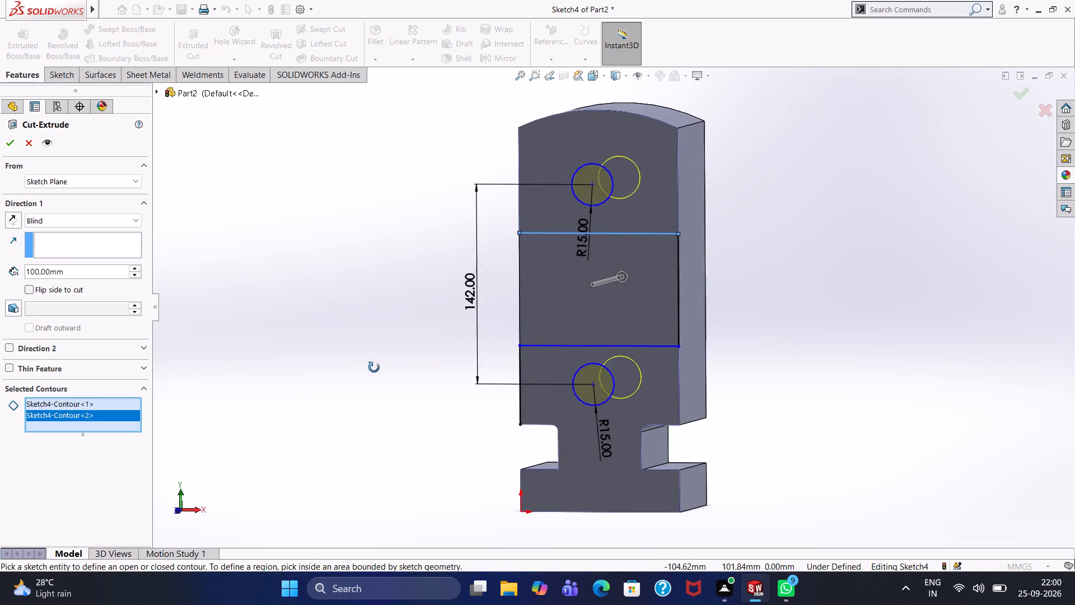
middle_click_drag(374, 367, 359, 370)
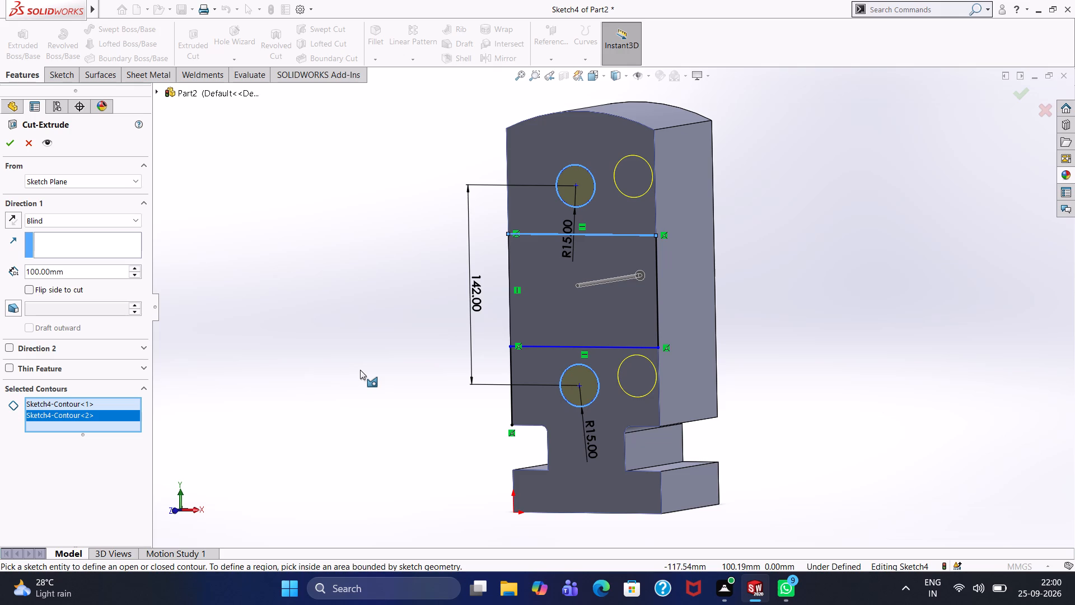
left_click(123, 221)
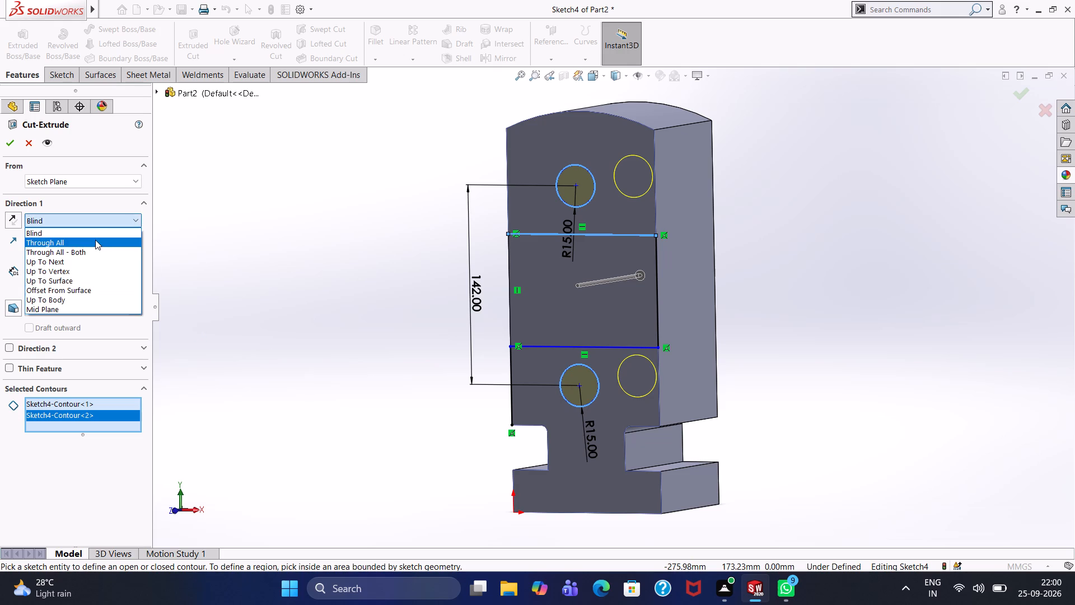
left_click(95, 239)
left_click(8, 141)
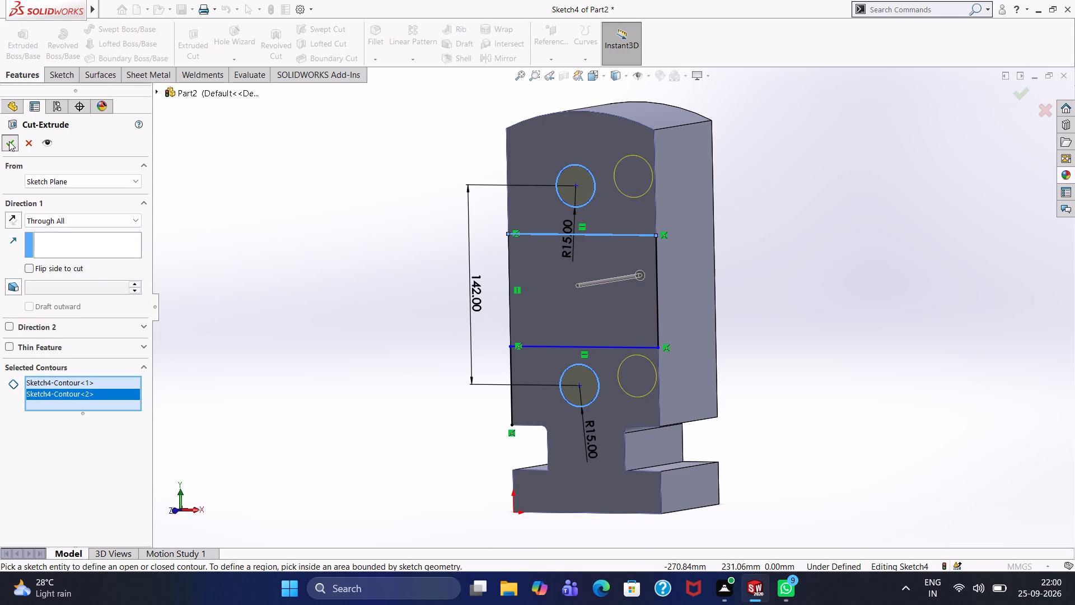
left_click(349, 276)
Examine the part from the front and sides, including the two holes, the neck and the side faces.
middle_click_drag(375, 271, 401, 278)
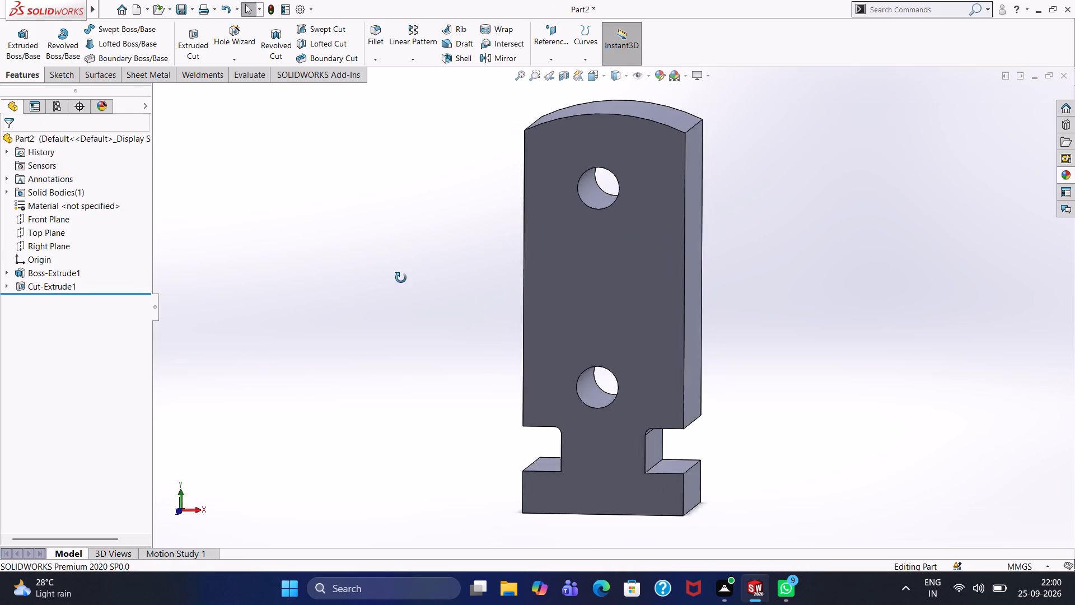
middle_click_drag(401, 278, 403, 279)
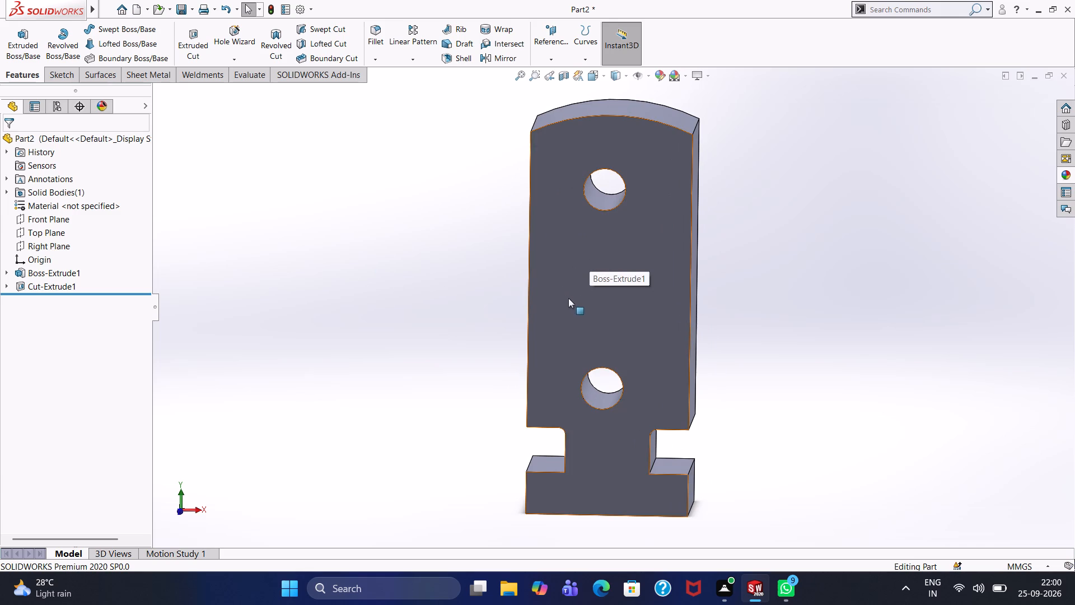
middle_click_drag(487, 294, 468, 275)
middle_click_drag(473, 283, 471, 285)
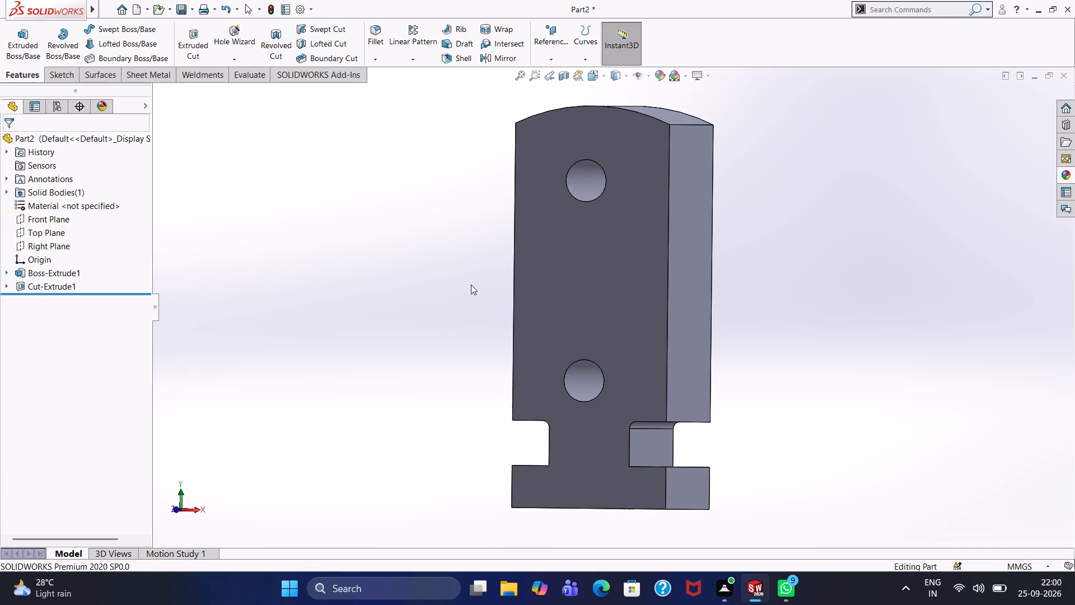
middle_click_drag(471, 285, 402, 293)
middle_click_drag(447, 296, 446, 297)
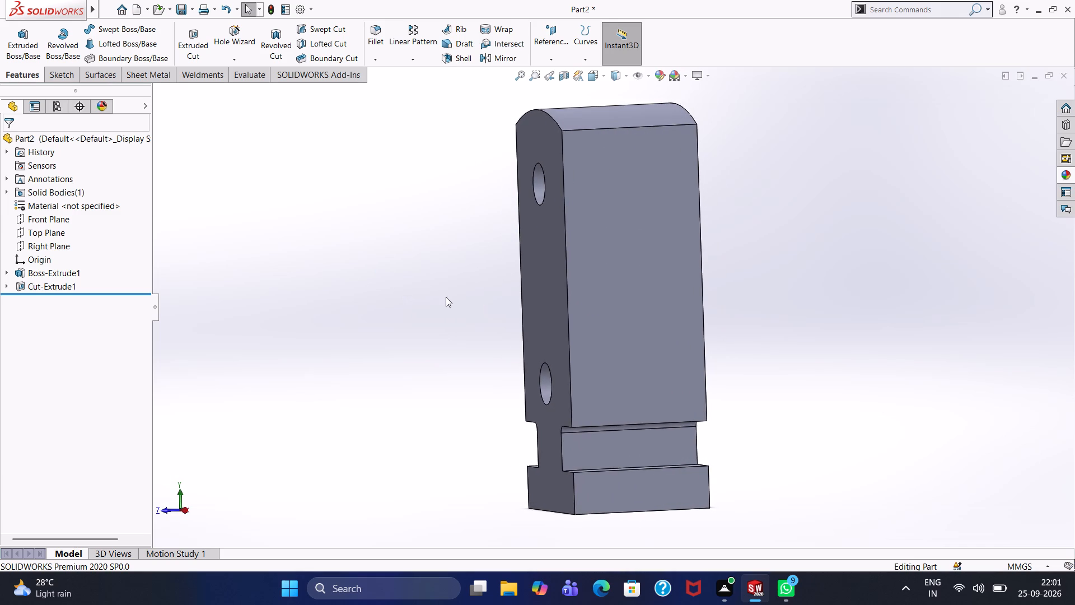
middle_click_drag(446, 297, 434, 300)
middle_click_drag(473, 290, 458, 293)
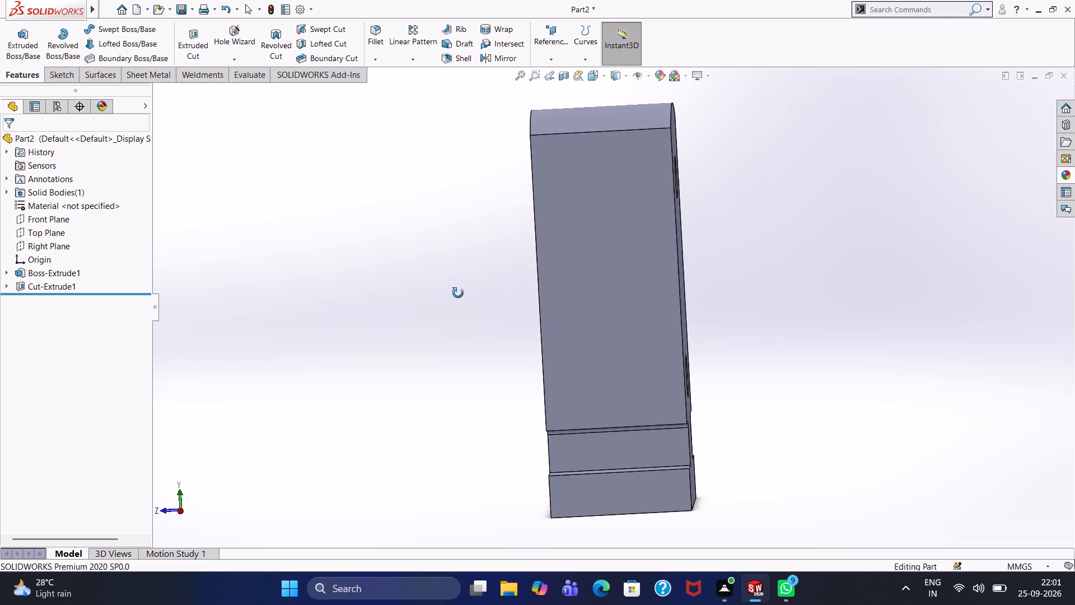
middle_click_drag(458, 293, 561, 294)
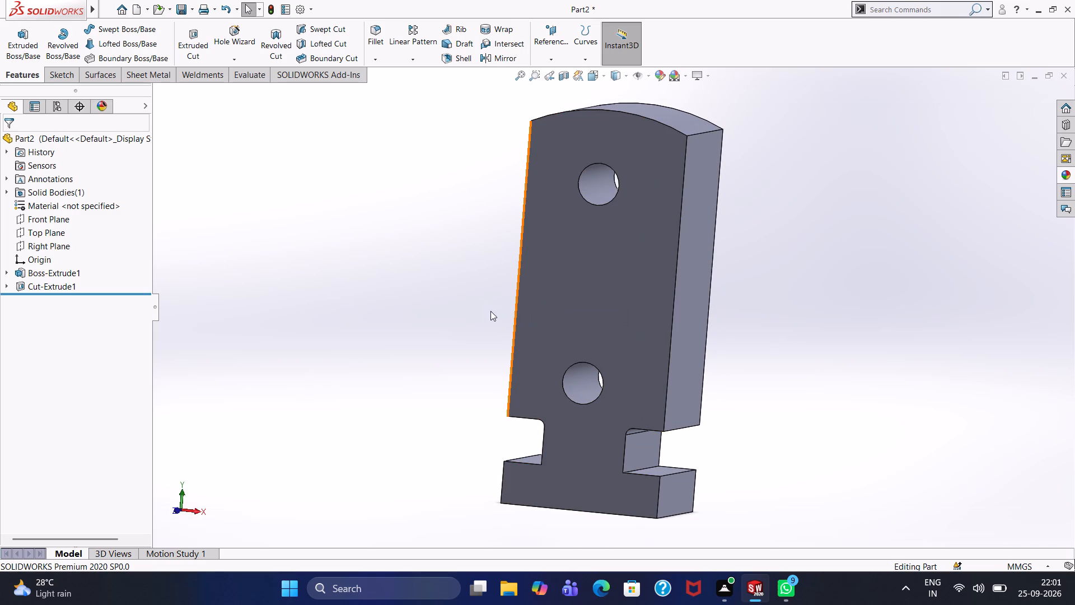
middle_click_drag(482, 297, 381, 292)
middle_click(381, 292)
middle_click_drag(426, 288, 437, 287)
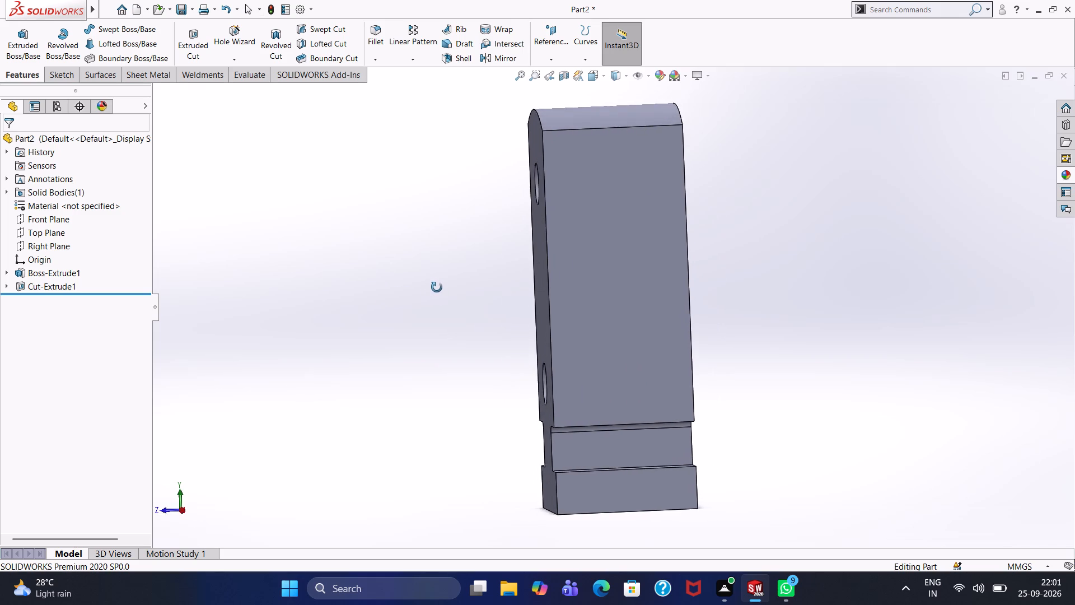
middle_click_drag(437, 287, 435, 288)
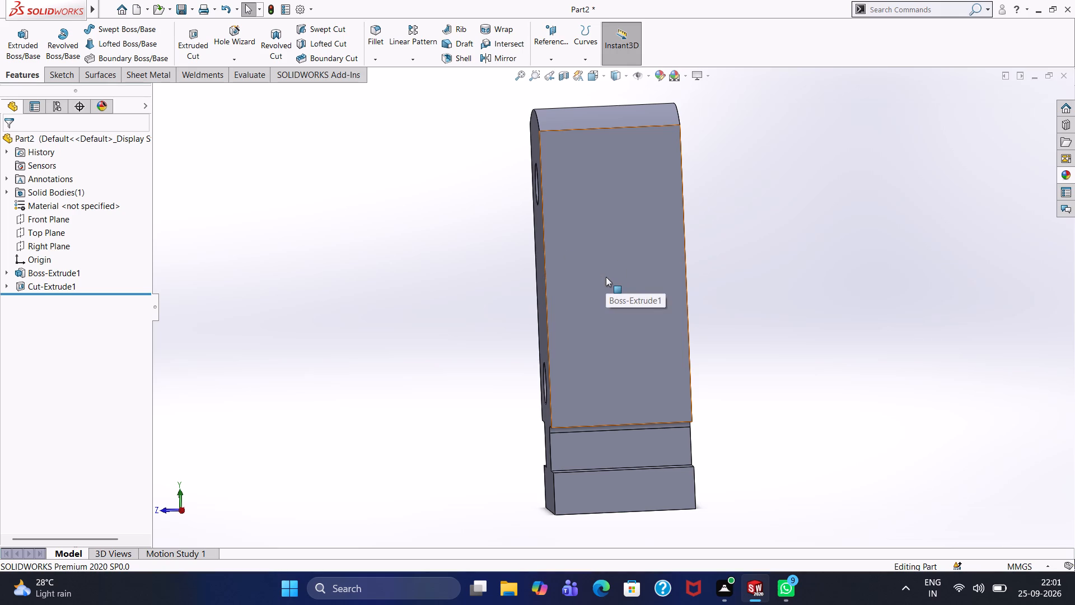
Orient the part to its Left view and start a sketch on the body's large flat side face.
key("ctrl+3")
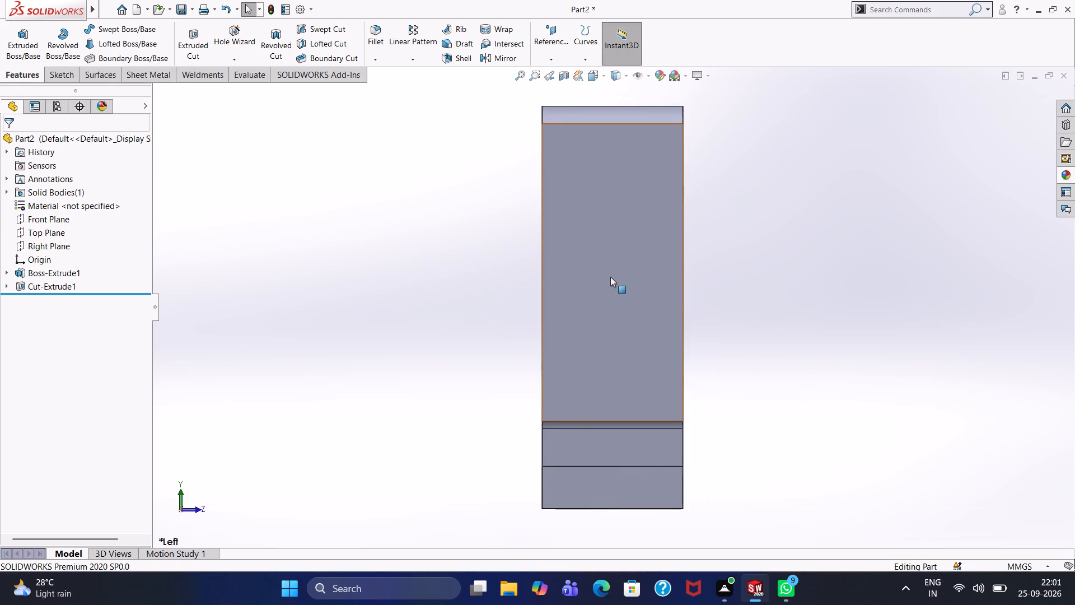
key("ctrl+4")
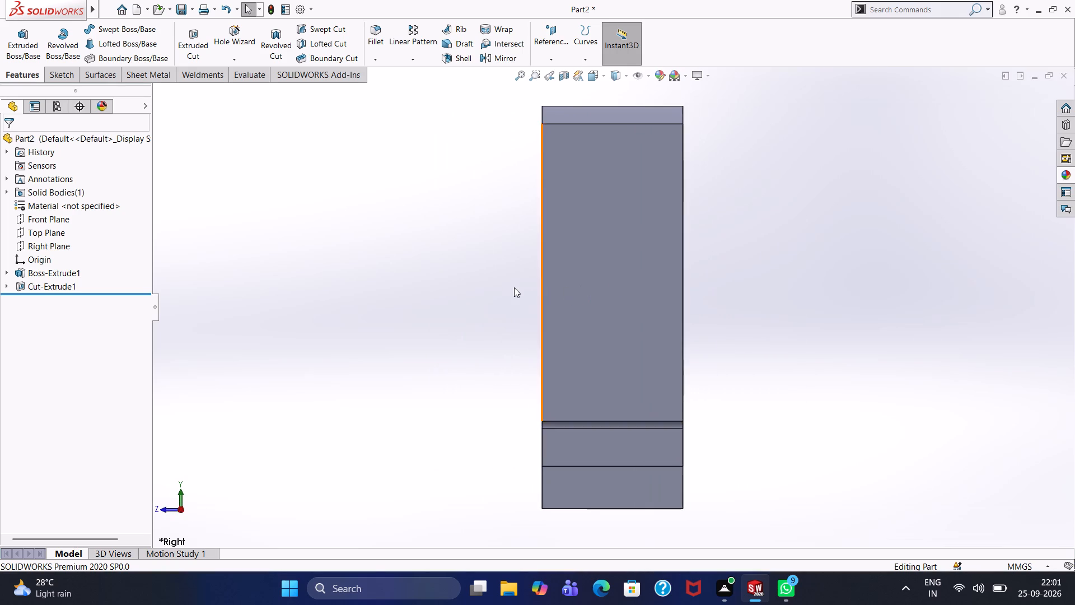
key("ctrl+3")
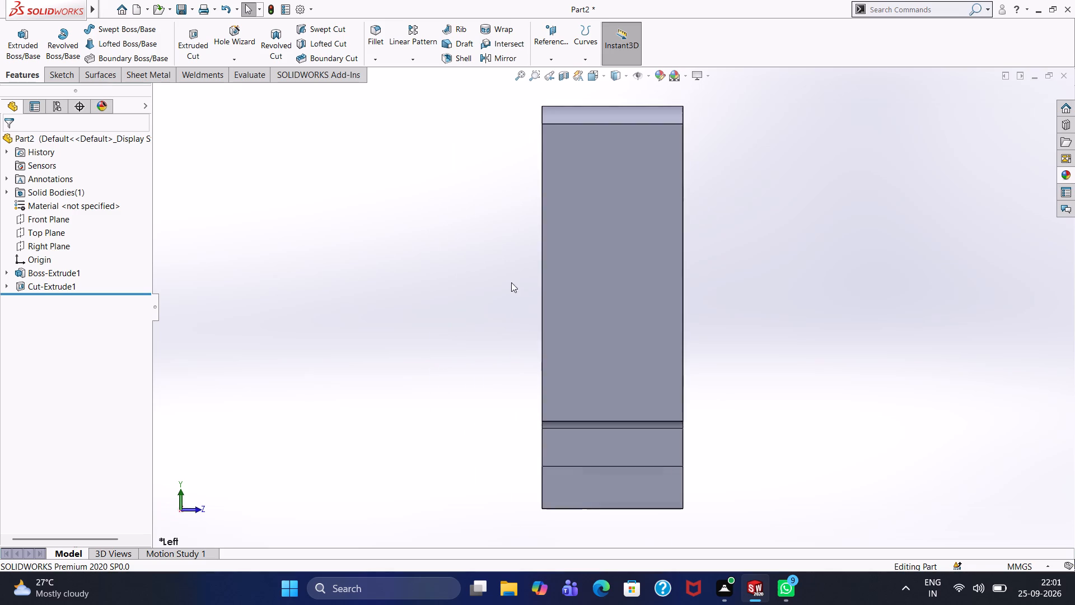
left_click(587, 273)
left_click(633, 236)
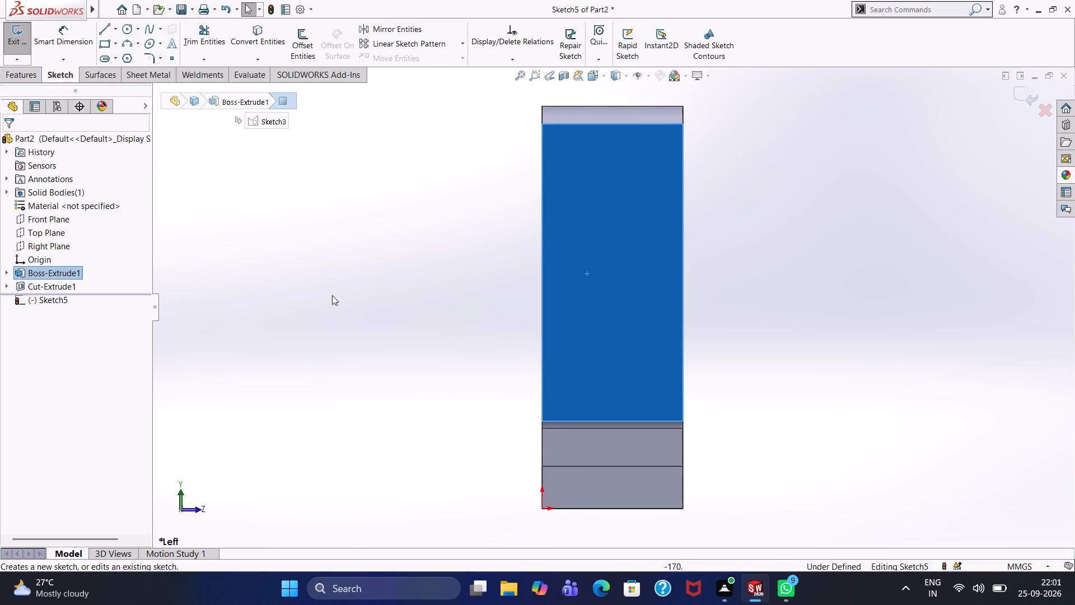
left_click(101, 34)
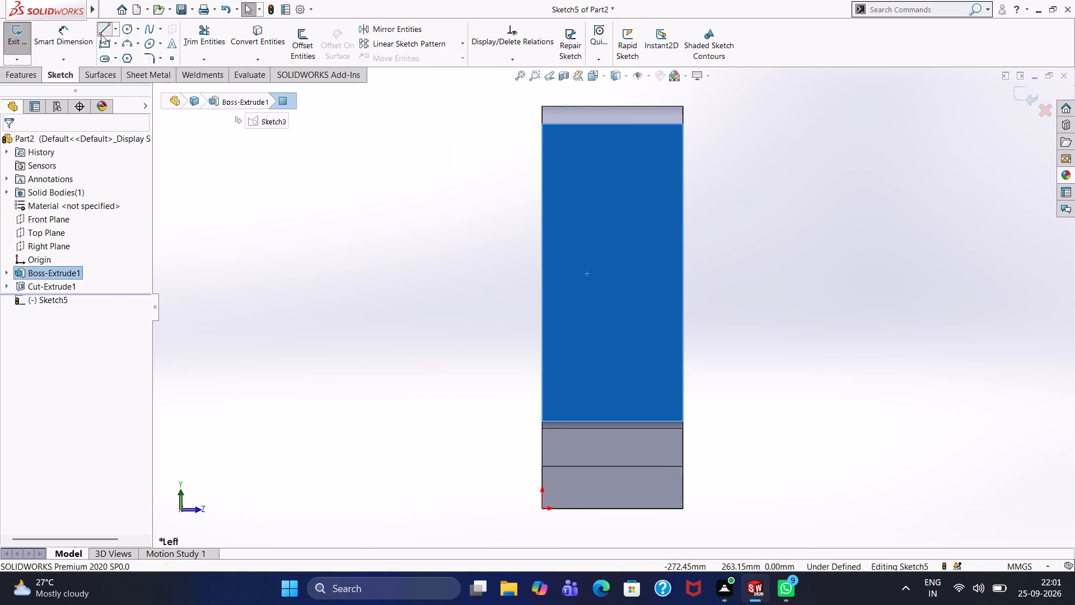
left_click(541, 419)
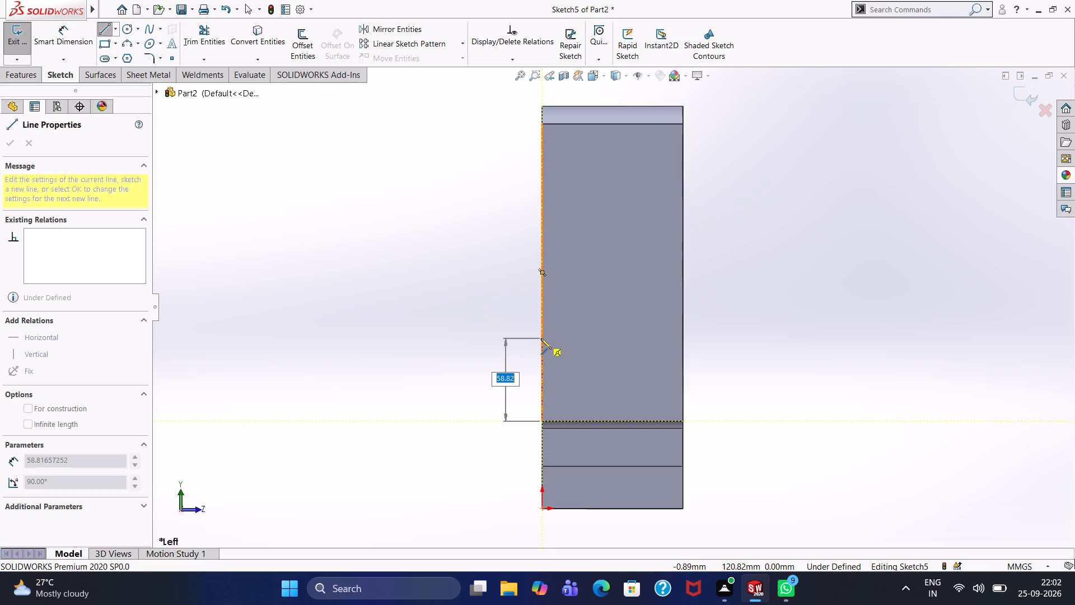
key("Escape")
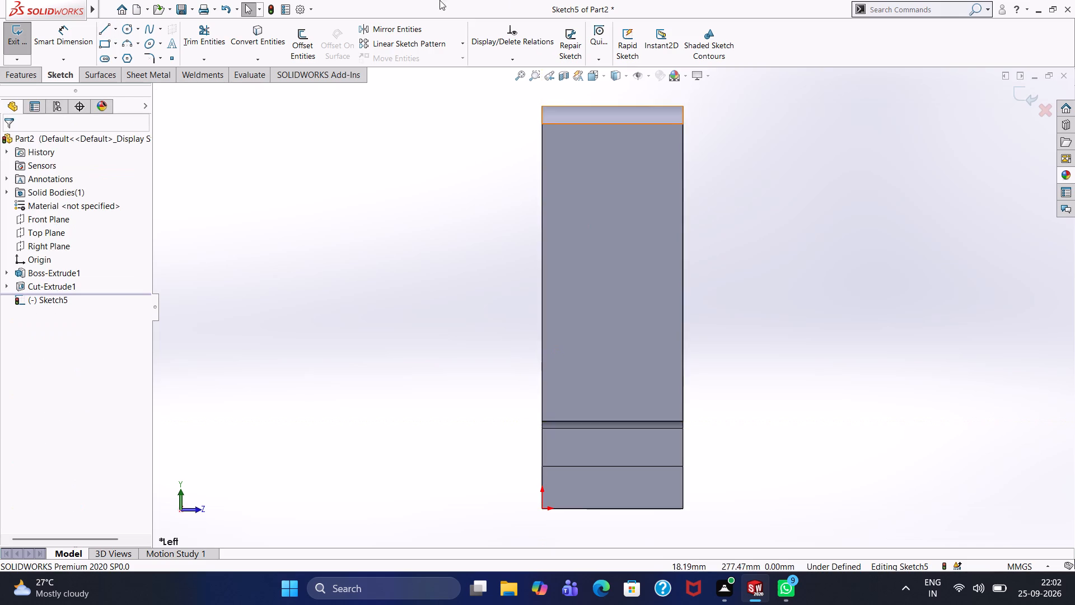
Sketch a 100 mm horizontal line along the top edge of the large flat side face, corner to corner.
left_click(109, 29)
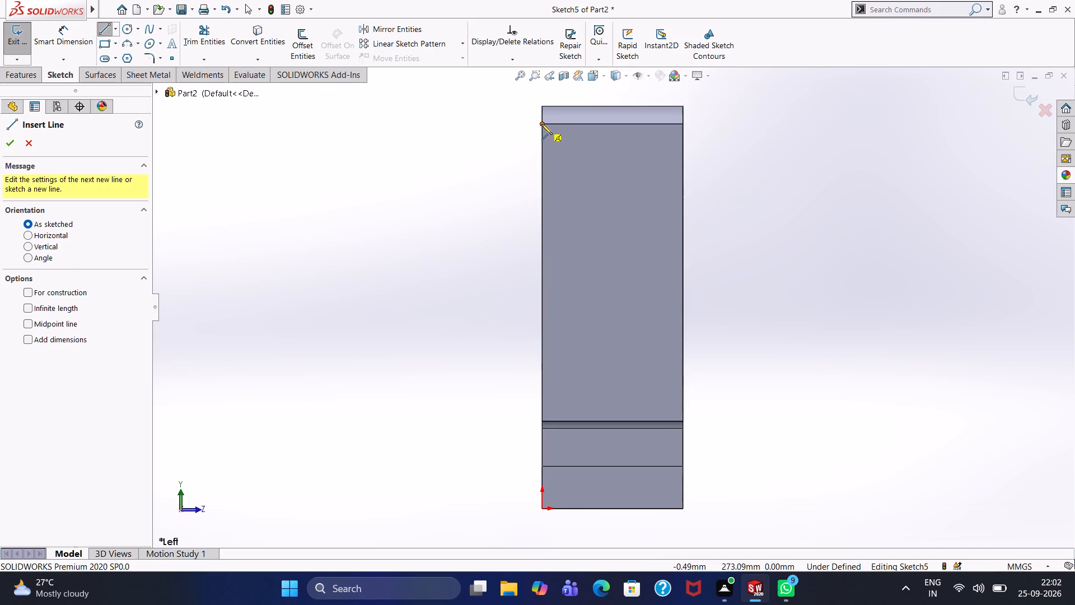
left_click(541, 124)
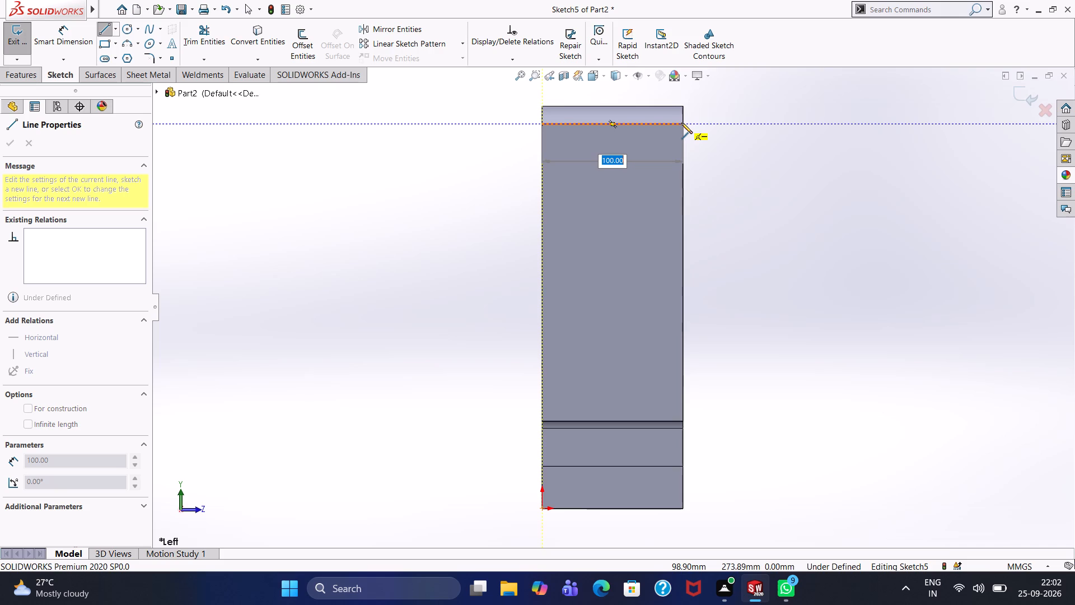
left_click(681, 123)
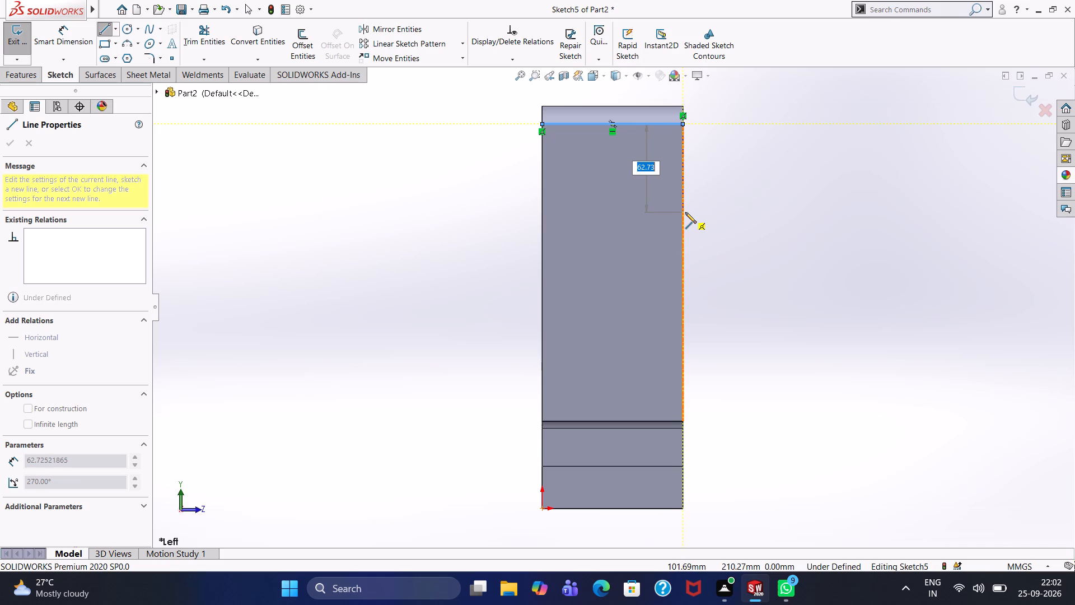
key("Escape")
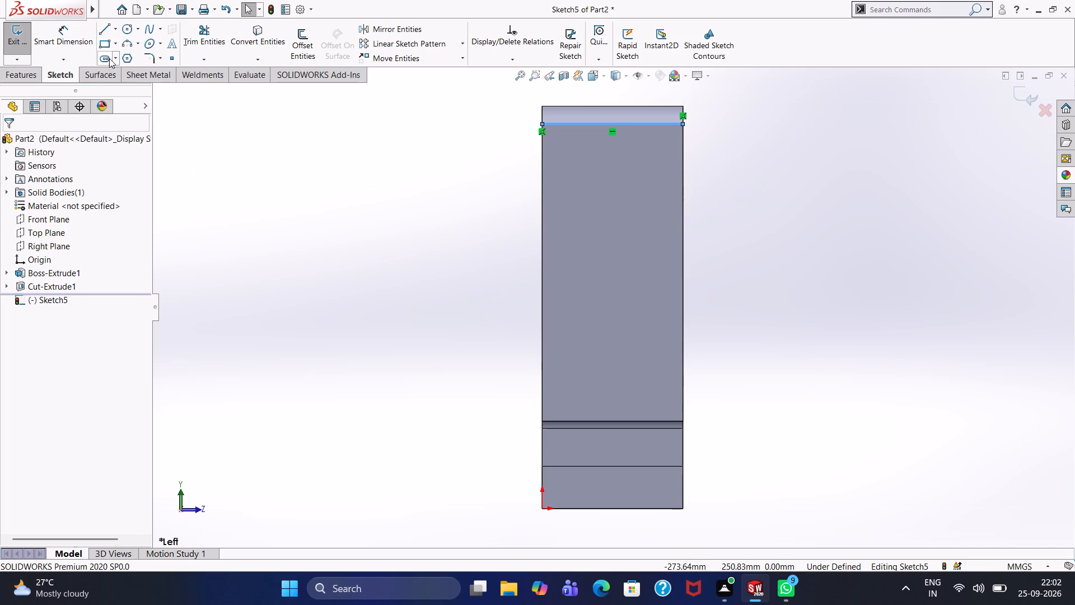
Sketch a 75 mm vertical line down the face's origin-side edge, starting from the end of the top line.
left_click(101, 34)
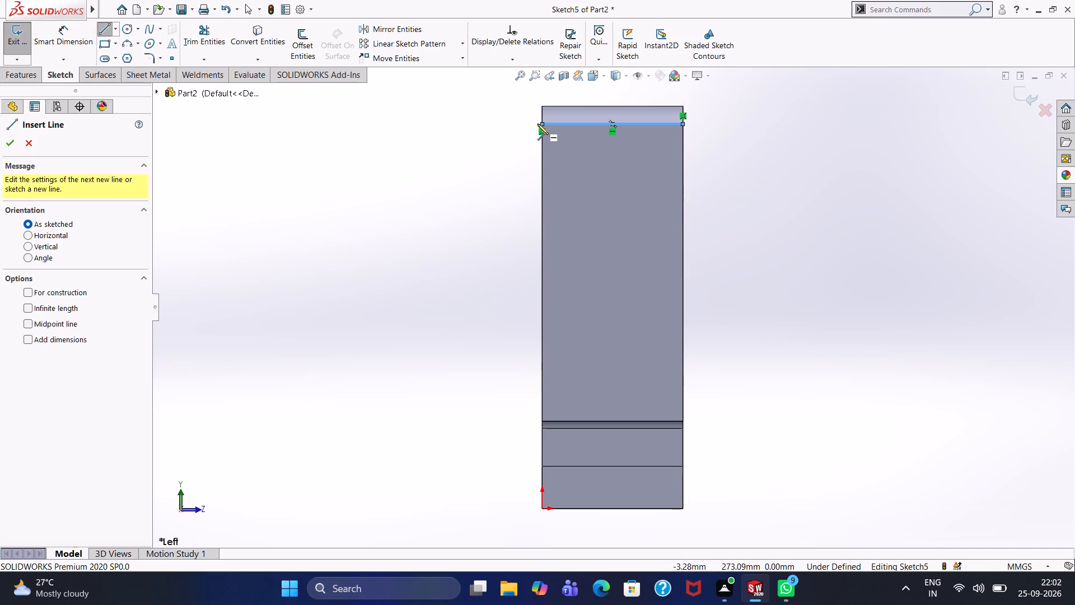
left_click(542, 124)
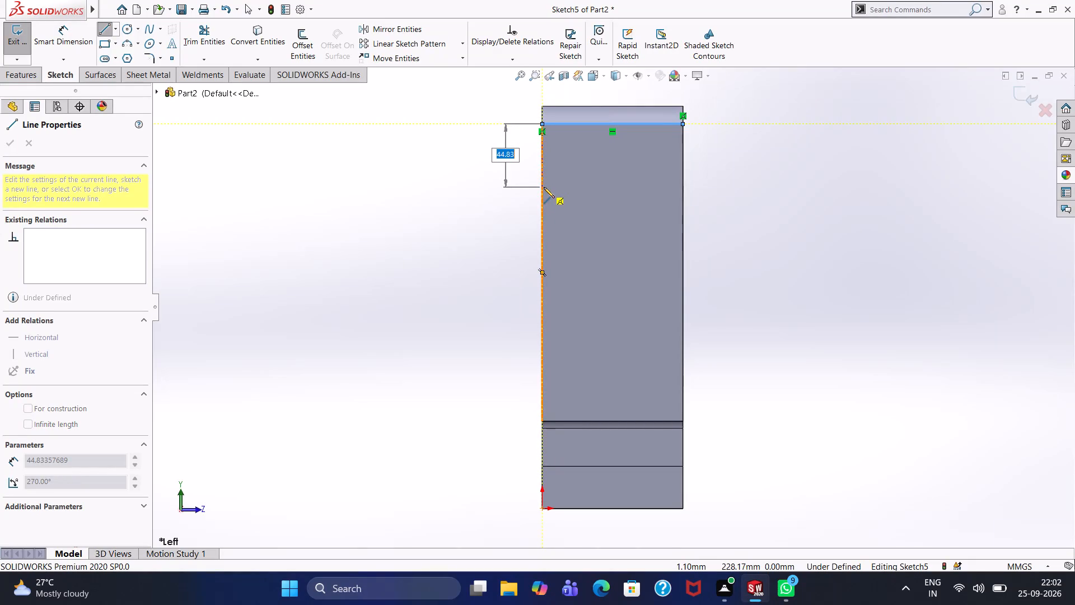
type("75")
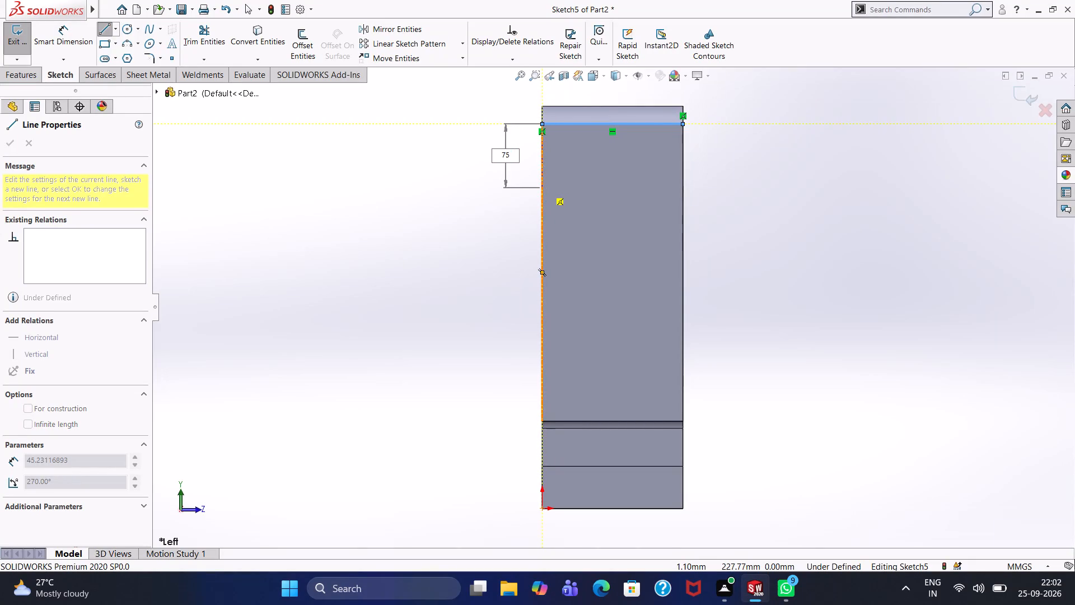
key("Return")
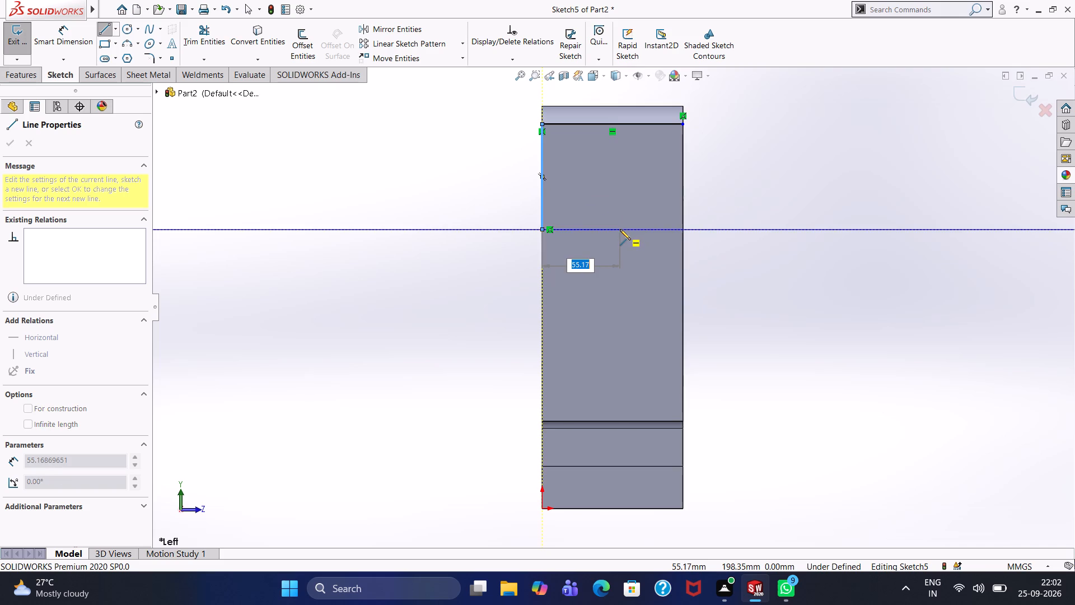
Continue the line chain 60 mm horizontally inward, 80 mm down and horizontally back to the origin-side edge, then end the chain.
type("60")
key("Return")
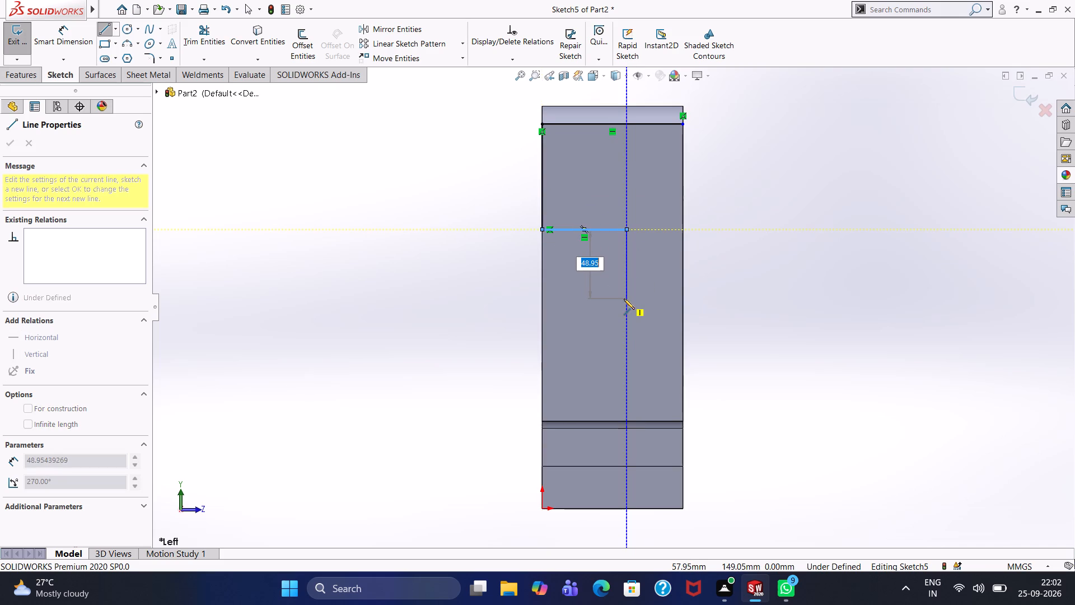
key("8")
key("0")
key("Return")
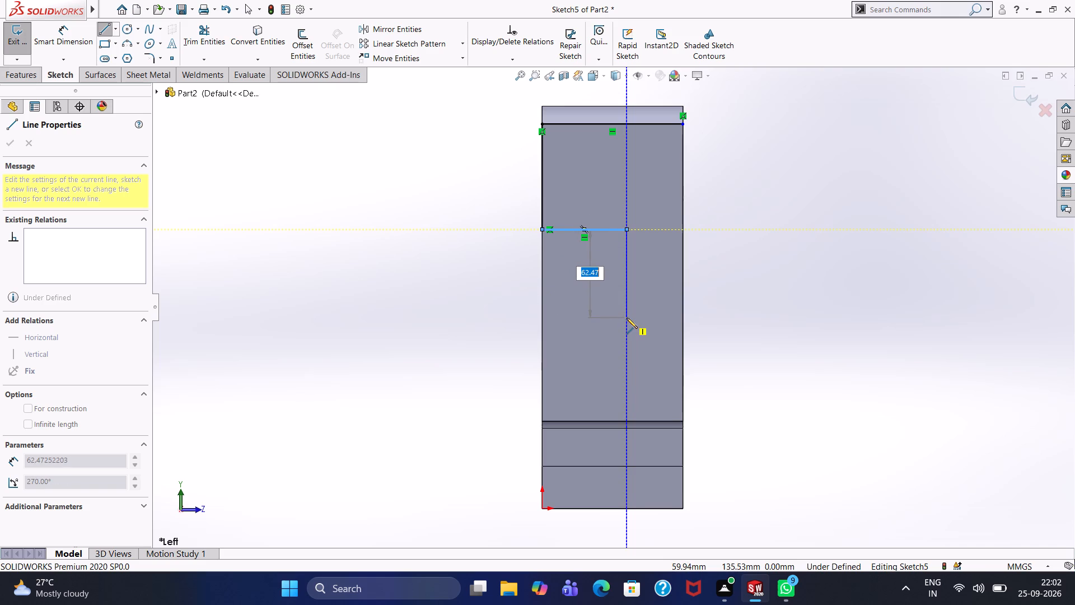
key("8")
key("0")
key("Return")
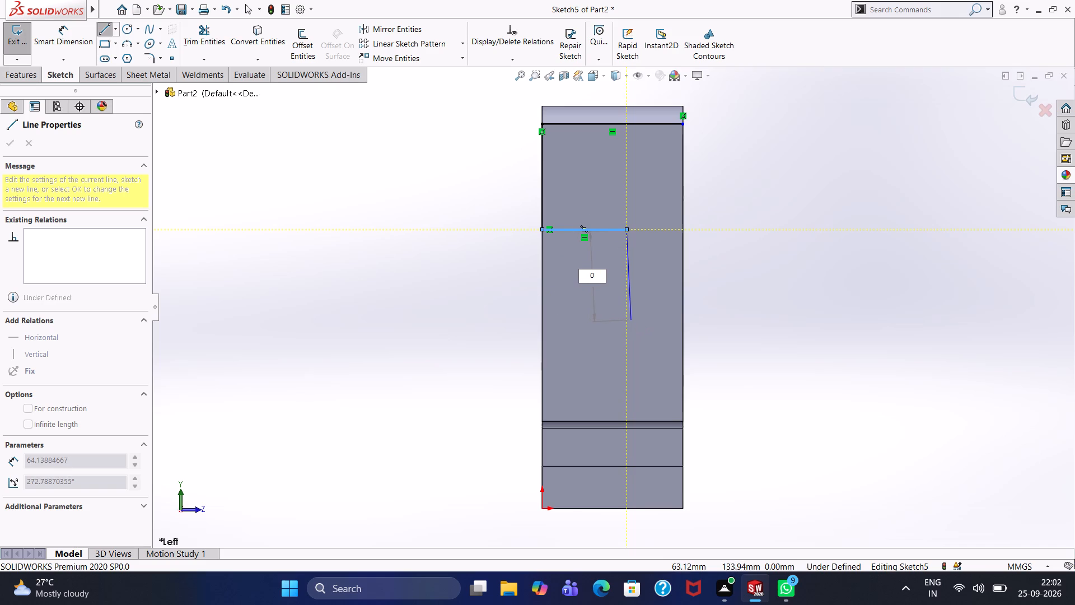
key("8")
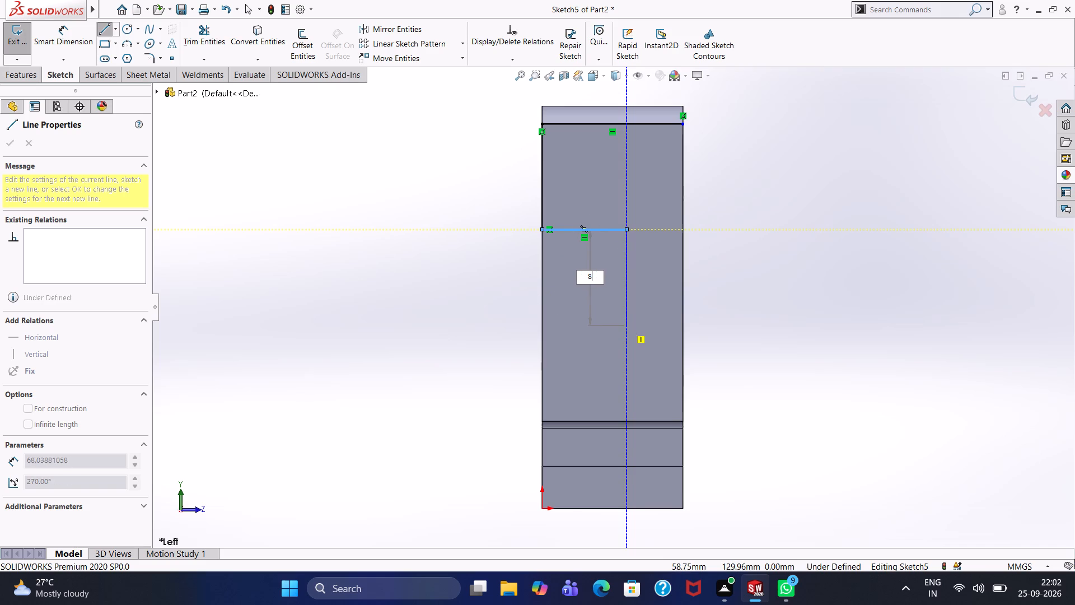
key("0")
key("Return")
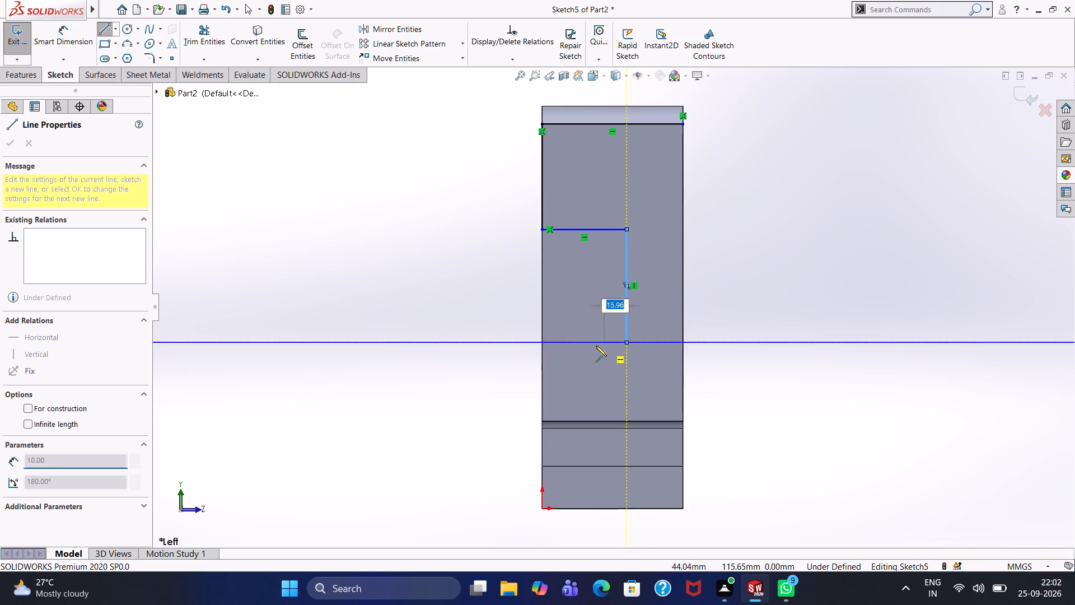
left_click(542, 341)
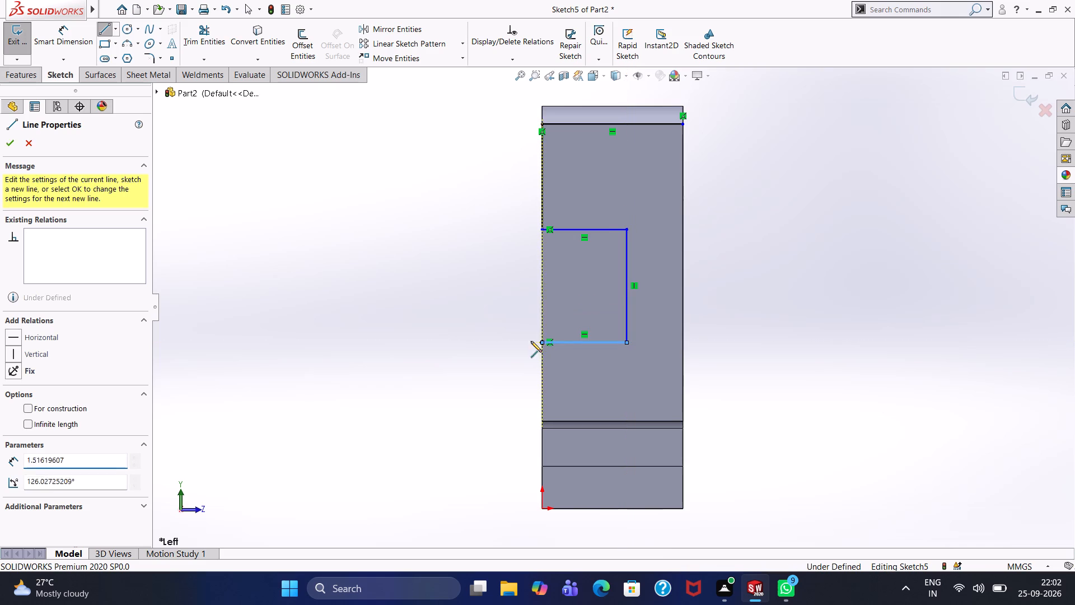
right_click(431, 256)
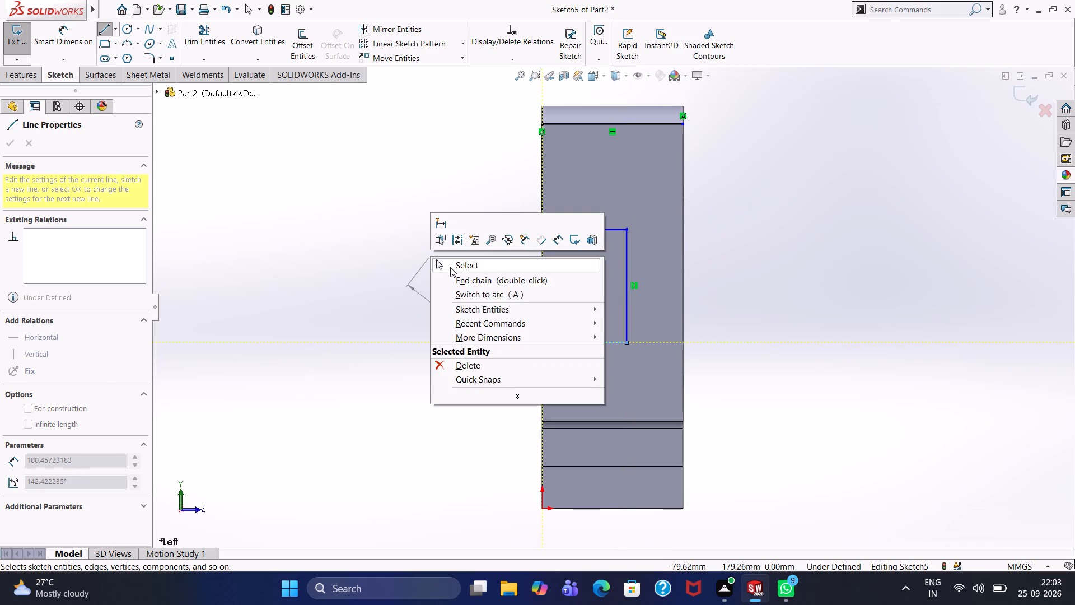
left_click(451, 267)
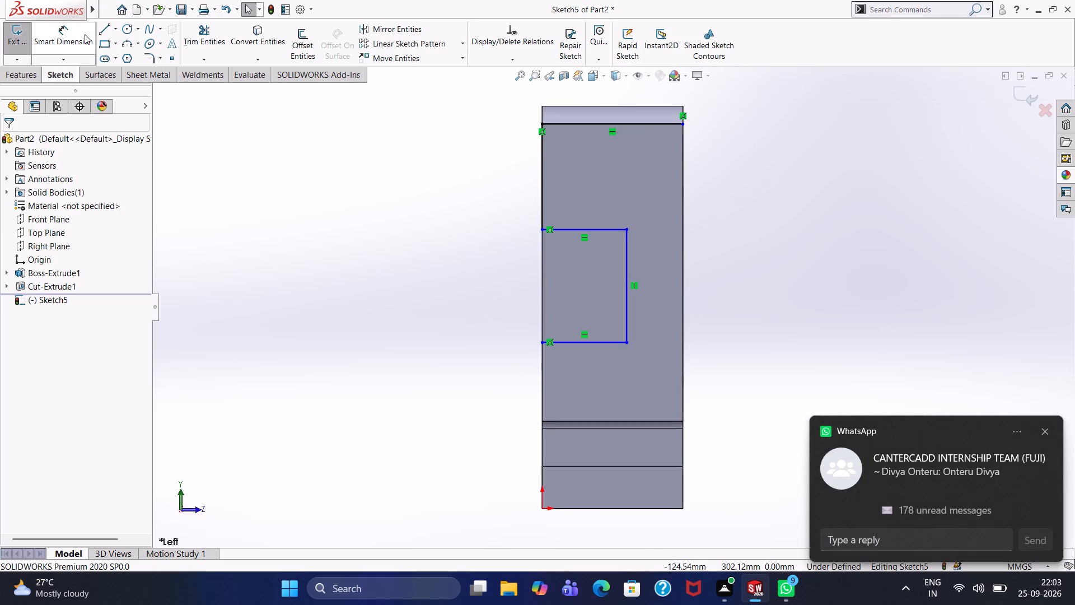
Sketch a 40 mm horizontal centerline from the midpoint of the 80 mm line to the face's opposite edge.
left_click(115, 29)
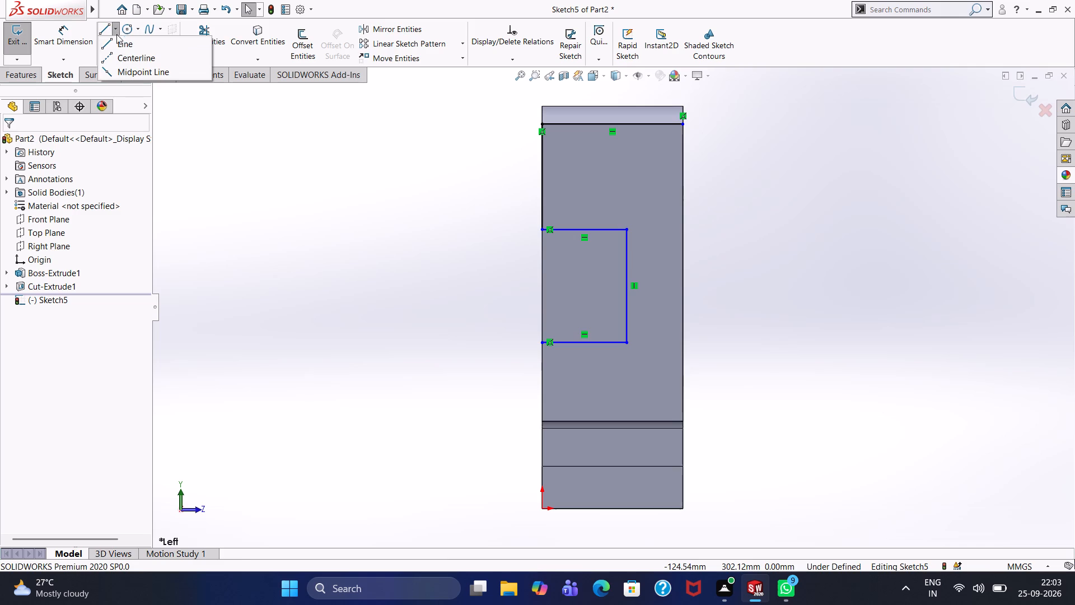
left_click(128, 55)
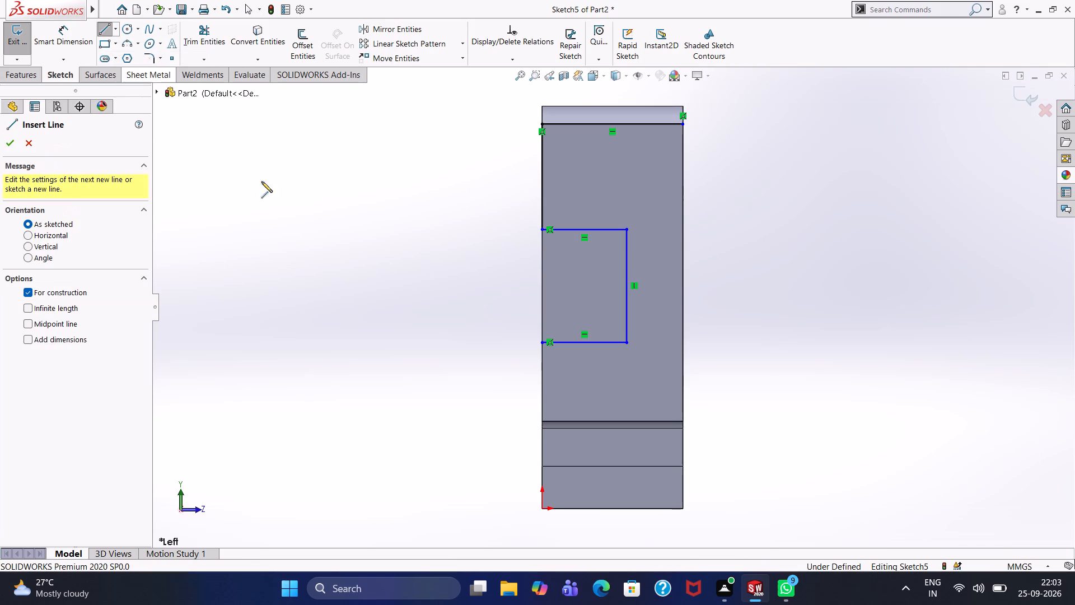
left_click(627, 285)
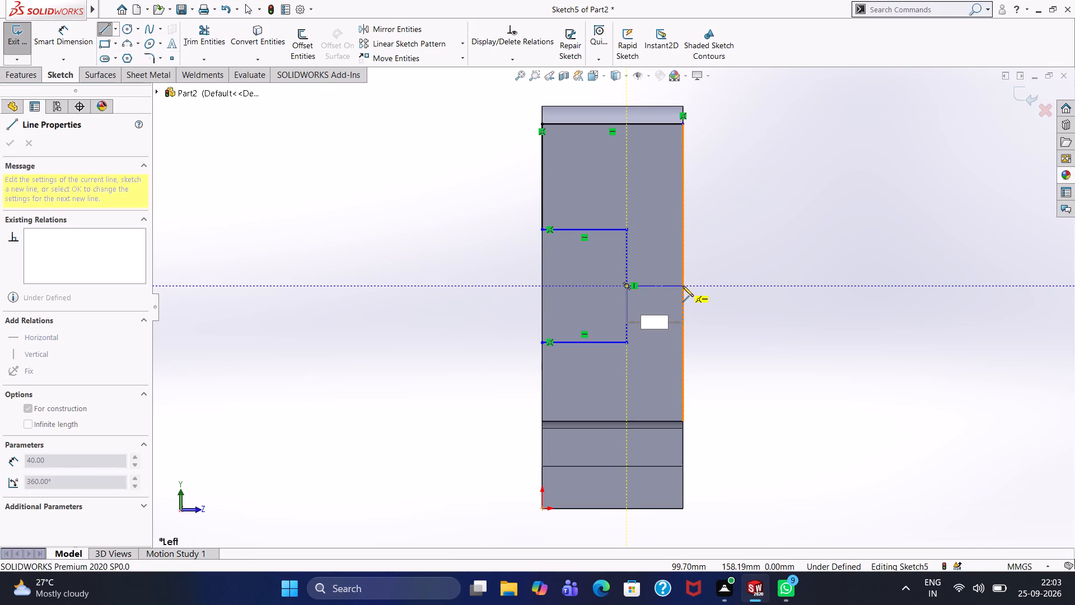
left_click(683, 286)
right_click(708, 266)
left_click(723, 273)
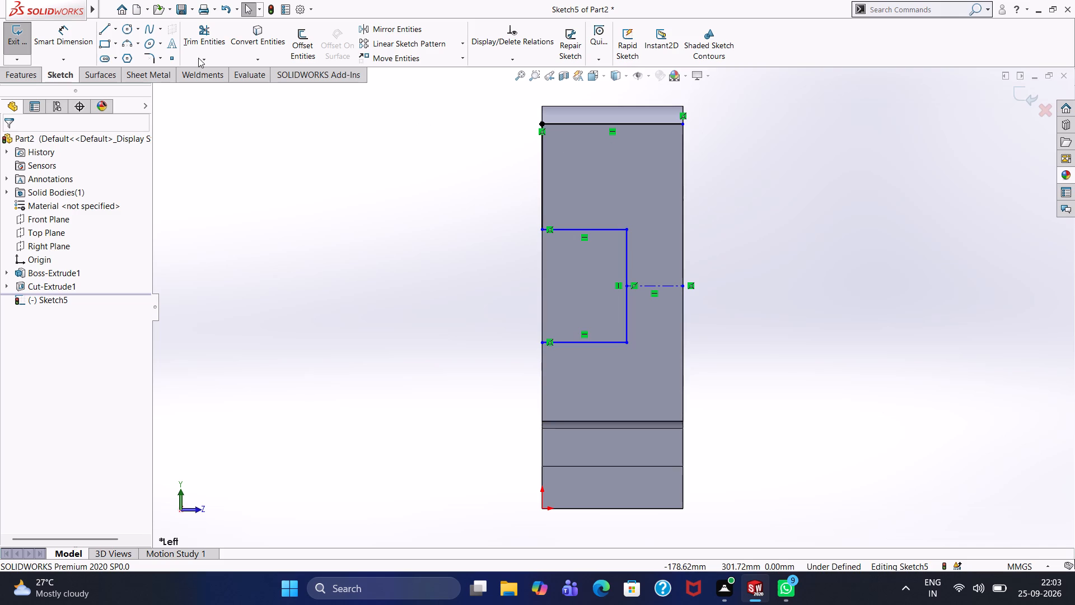
From the centerline's outer end, sketch a 22.5 mm line up the edge and an 8 mm horizontal line outward from the body.
left_click(105, 30)
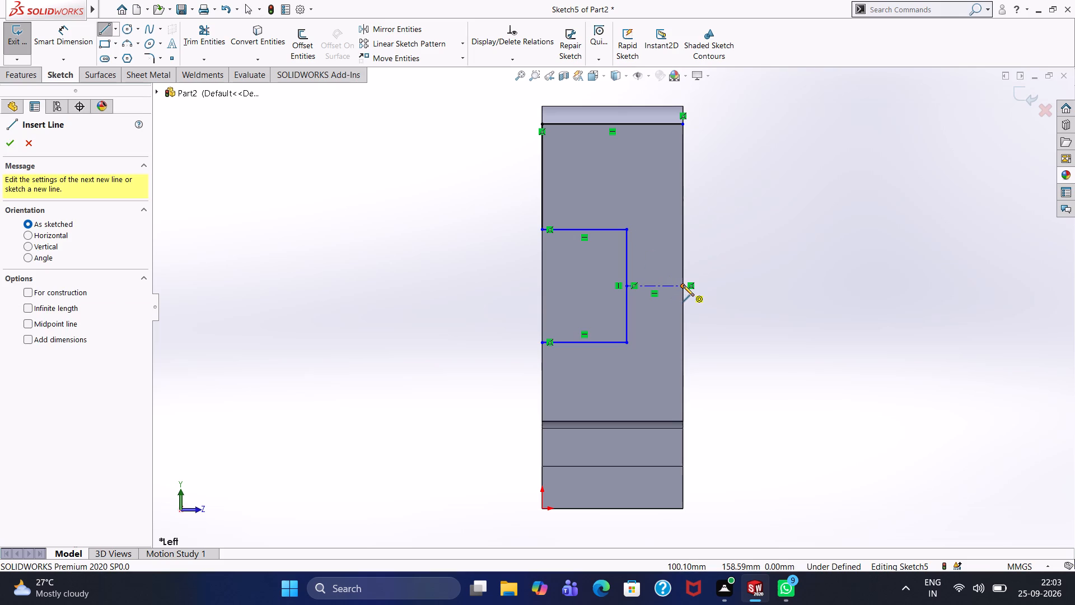
left_click(683, 285)
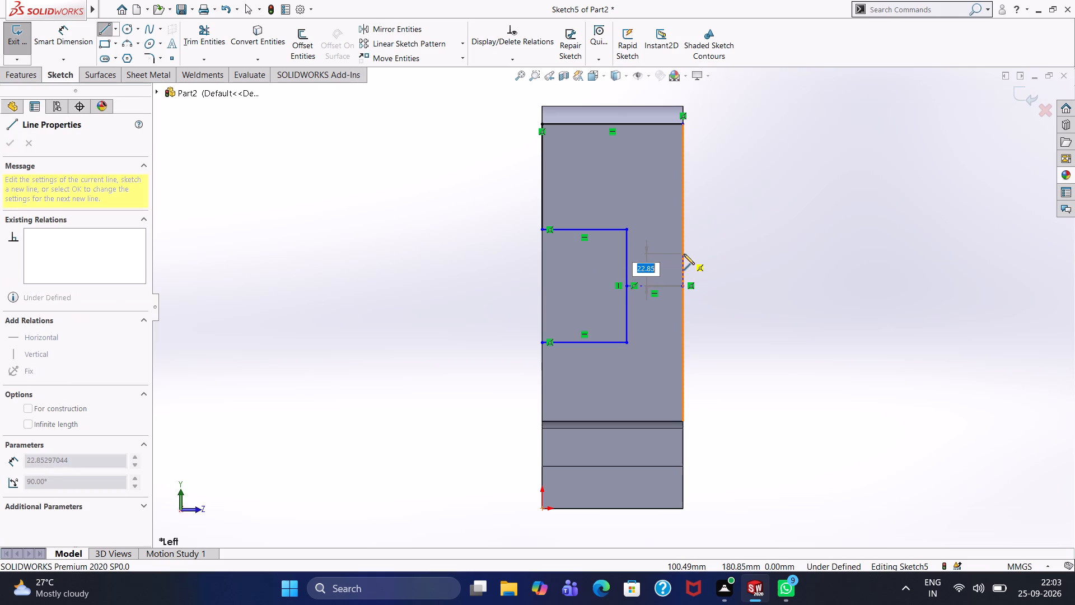
type("22.5")
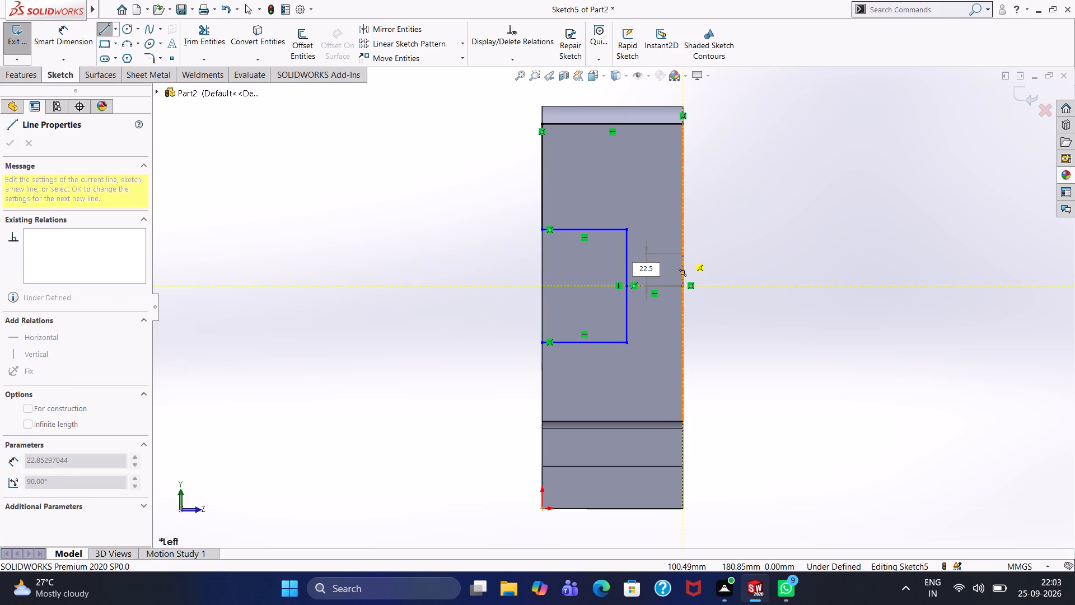
key("Return")
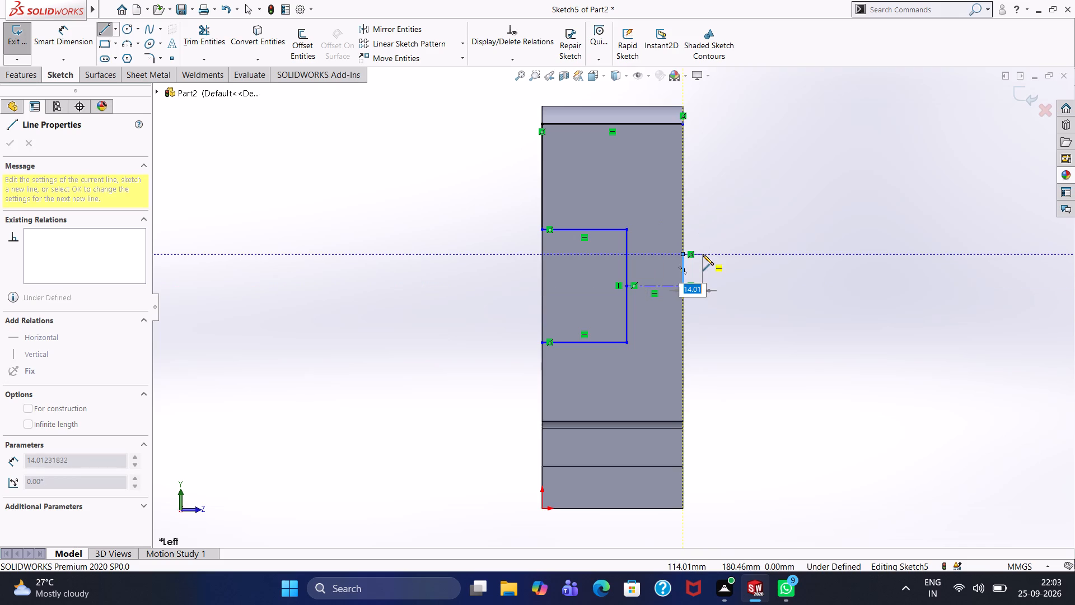
key("8")
key("Return")
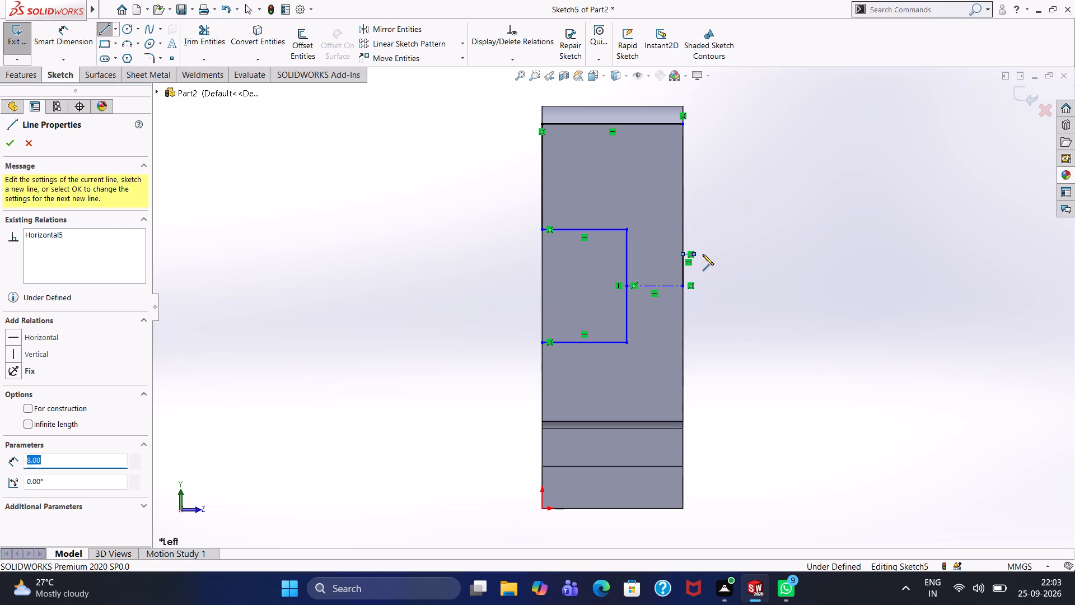
key("Escape")
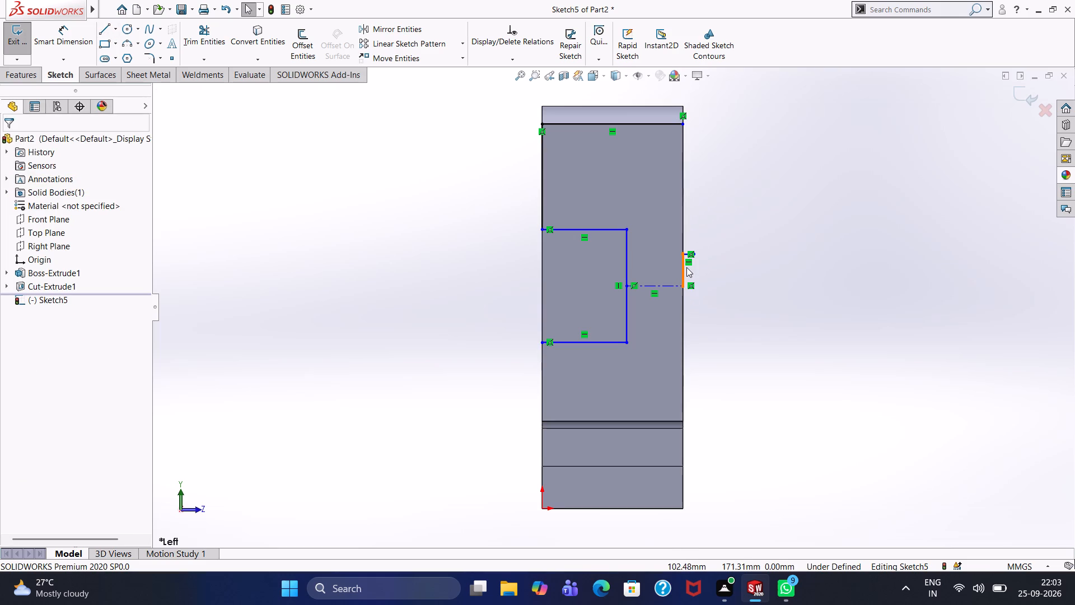
Mirror the 8 mm horizontal line about the horizontal centerline, keeping the original.
left_click(390, 29)
scroll(695, 271, "down", 7)
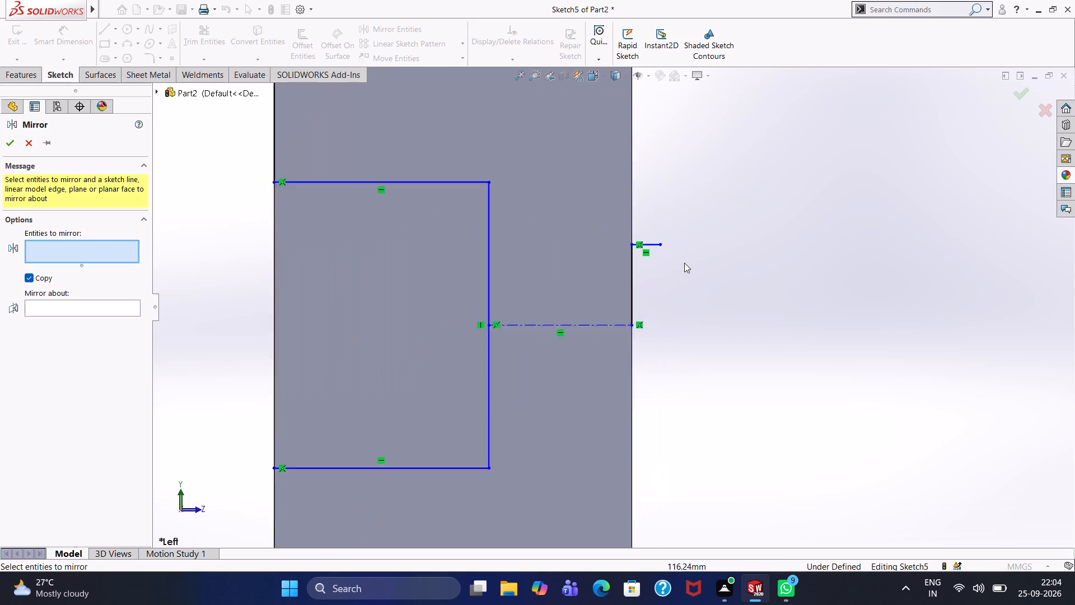
left_click(633, 239)
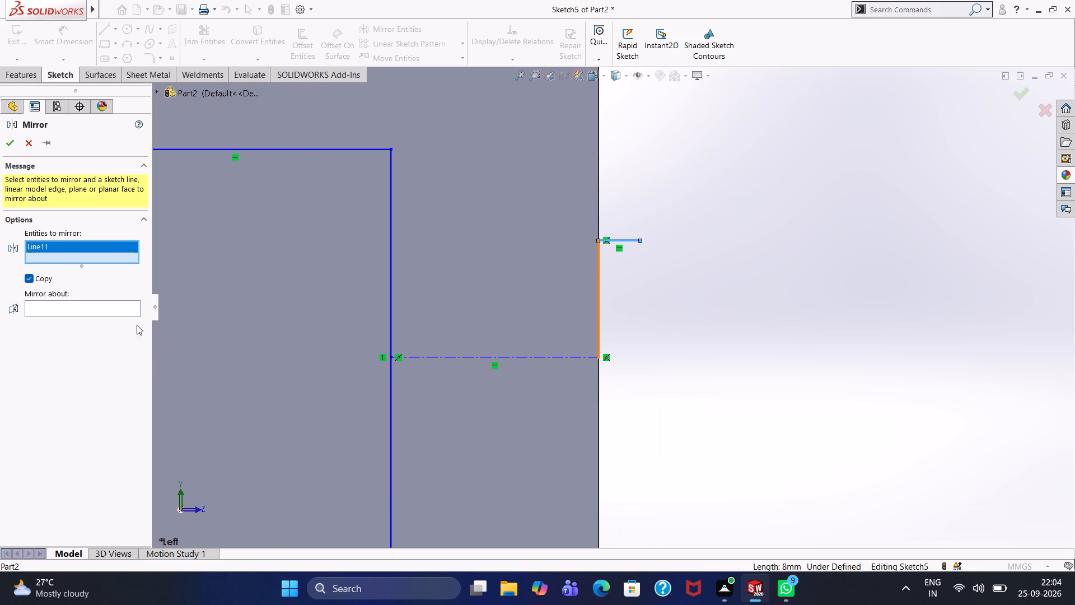
left_click(116, 310)
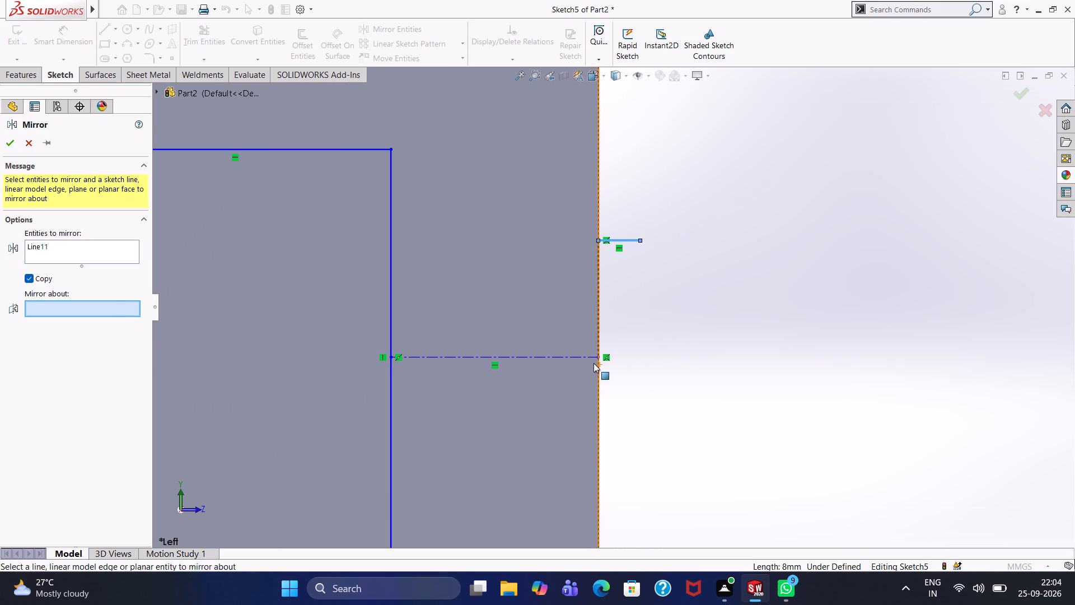
left_click(589, 357)
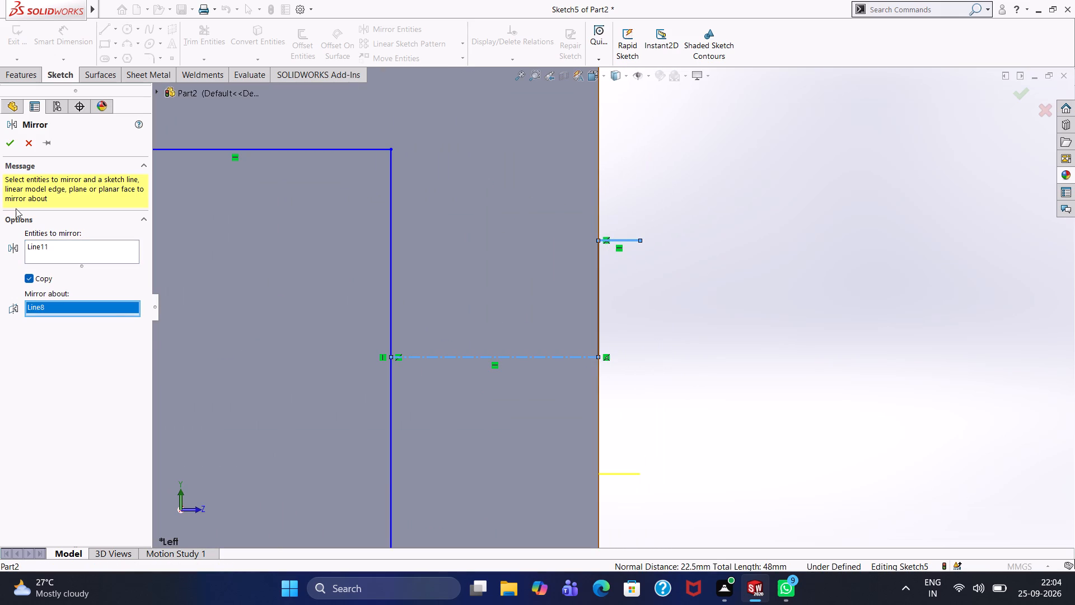
left_click(10, 145)
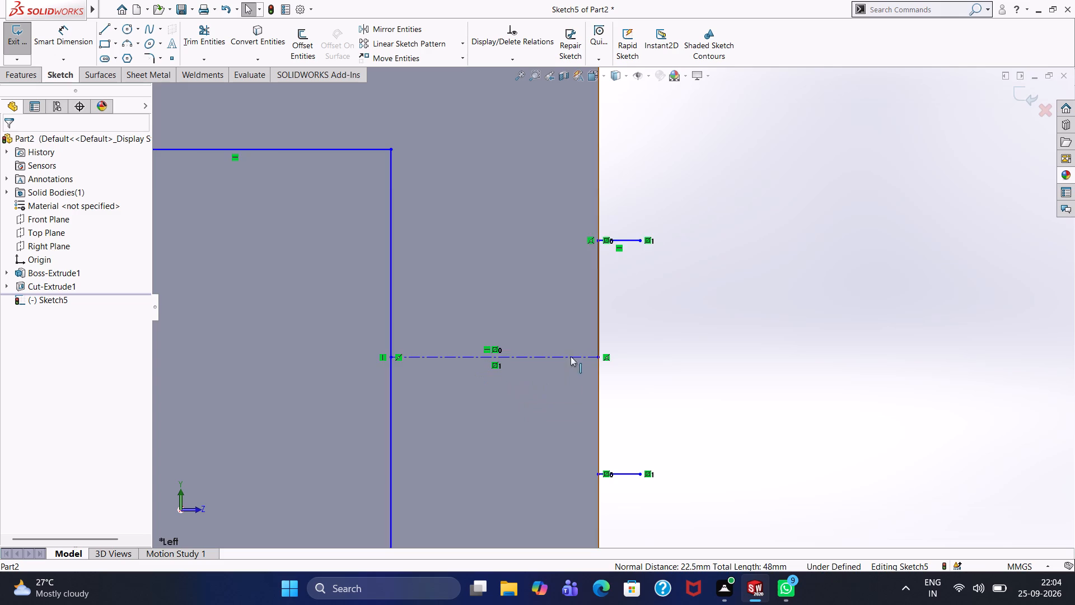
Delete the 22.5 mm vertical line between the centerline's end and the upper 8 mm line.
scroll(573, 343, "up", 3)
key("Escape")
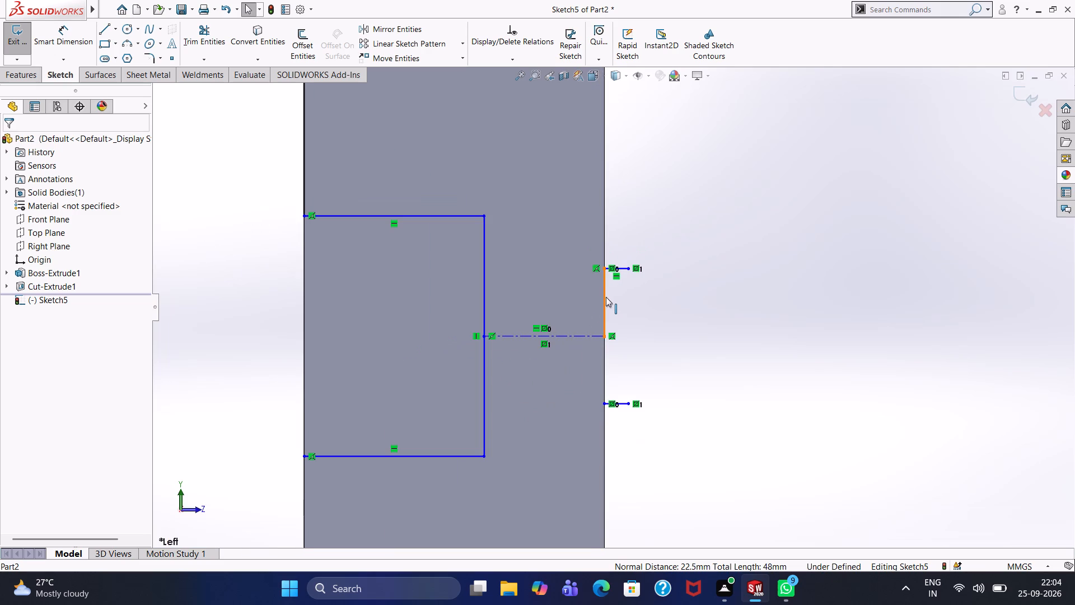
left_click(606, 298)
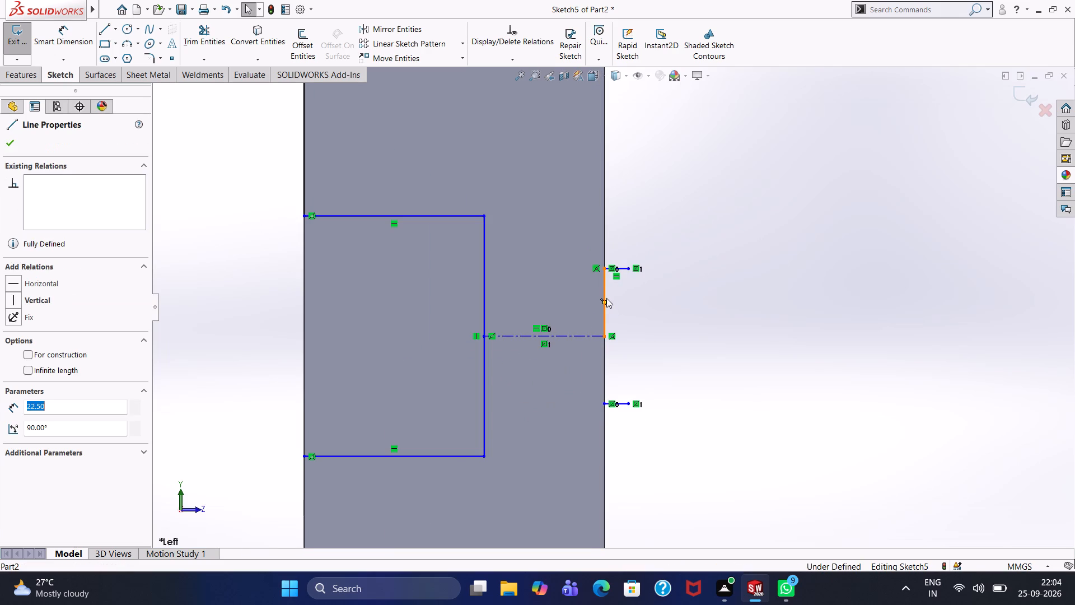
key("Delete")
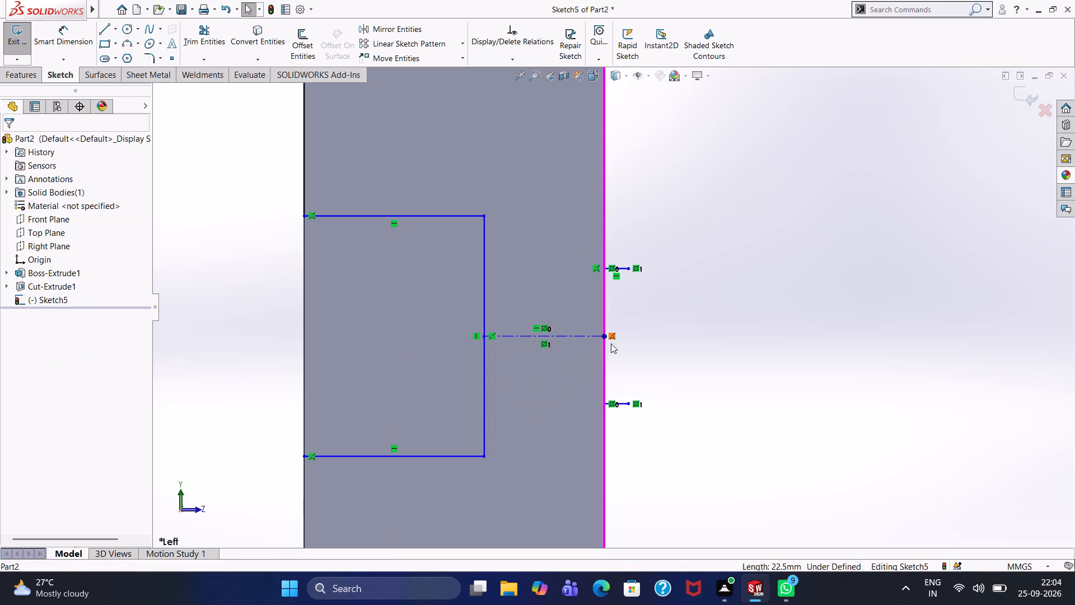
scroll(562, 283, "up", 4)
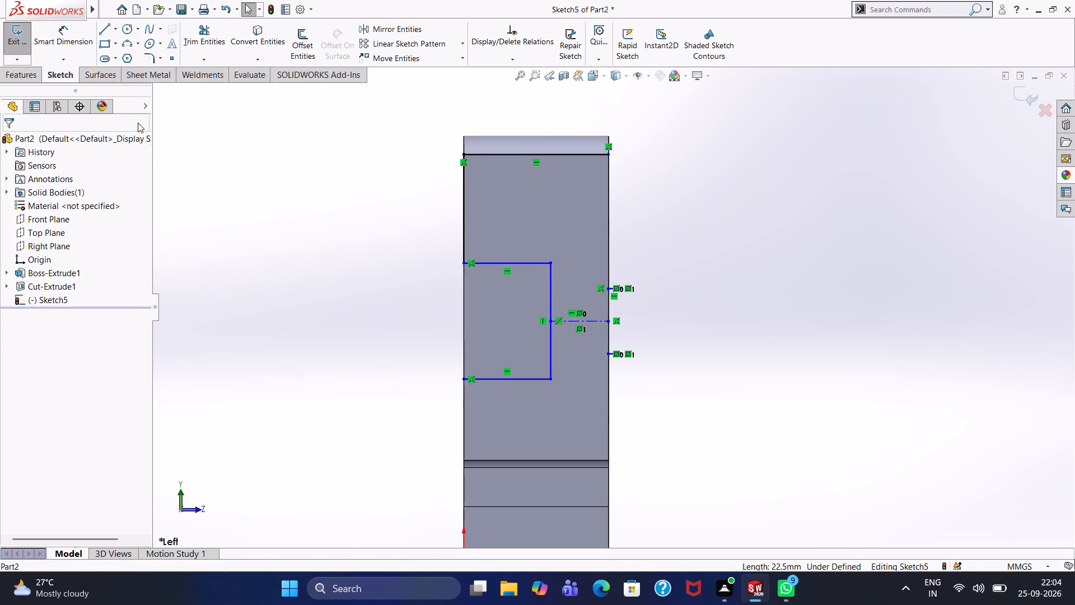
Sketch a 92.5 mm vertical line from the face's outer top corner down the edge to the upper 8 mm line.
left_click(100, 30)
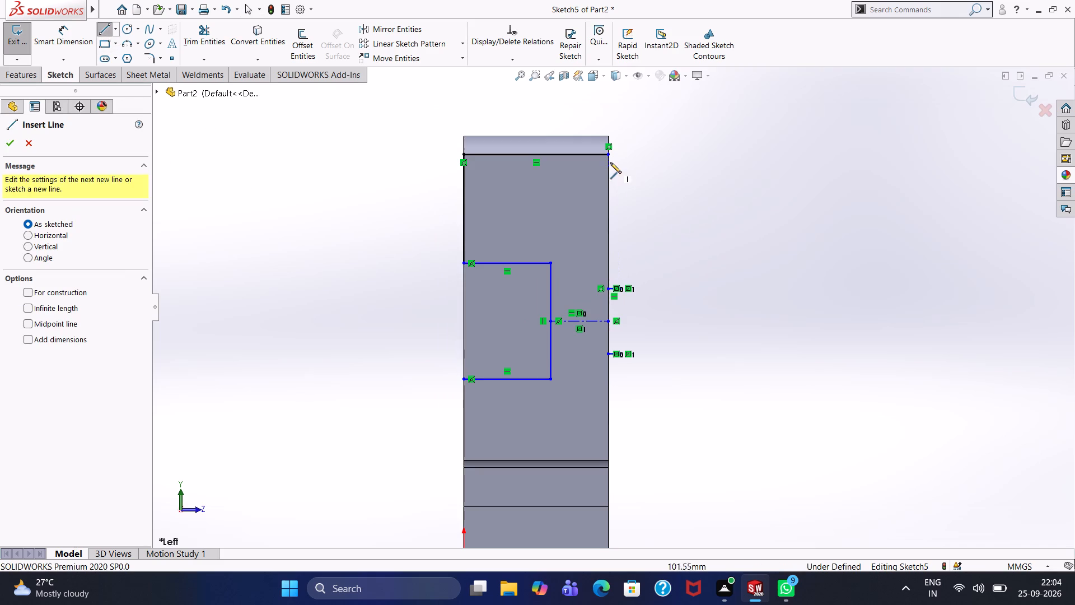
left_click(607, 155)
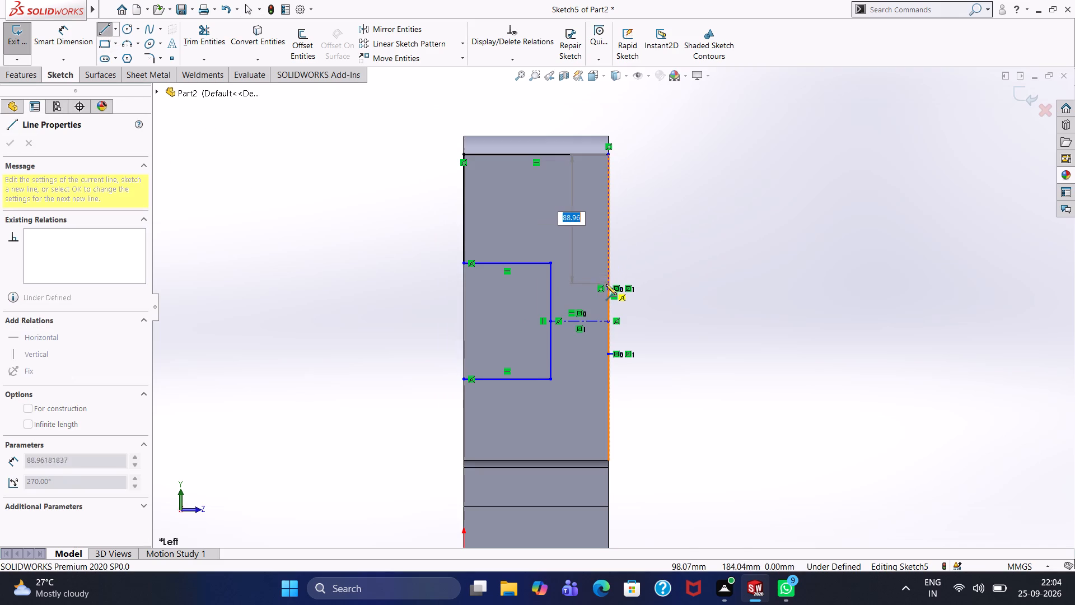
left_click(606, 287)
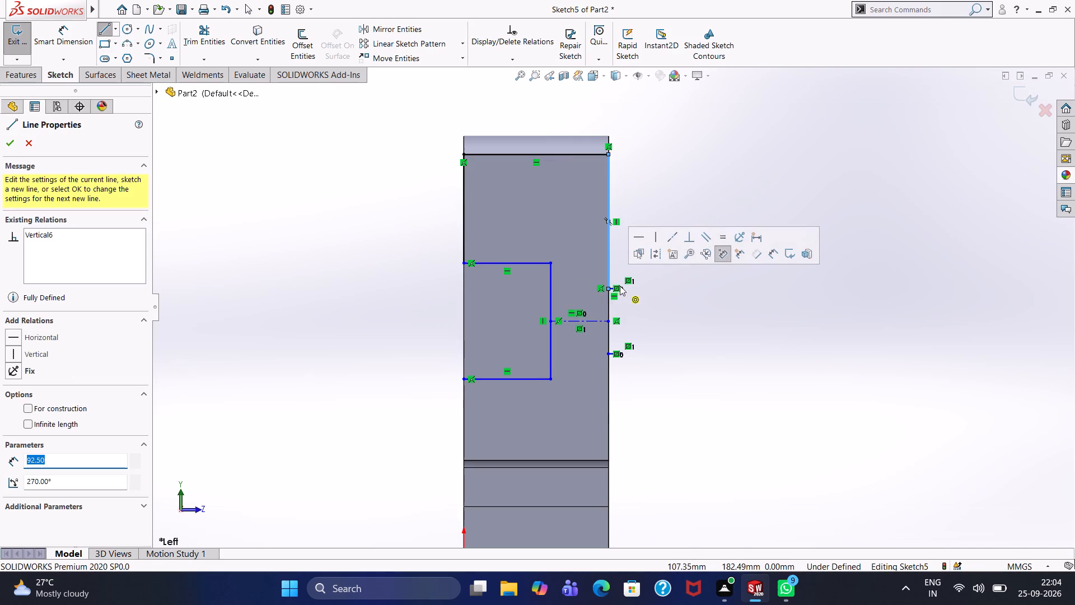
key("Escape")
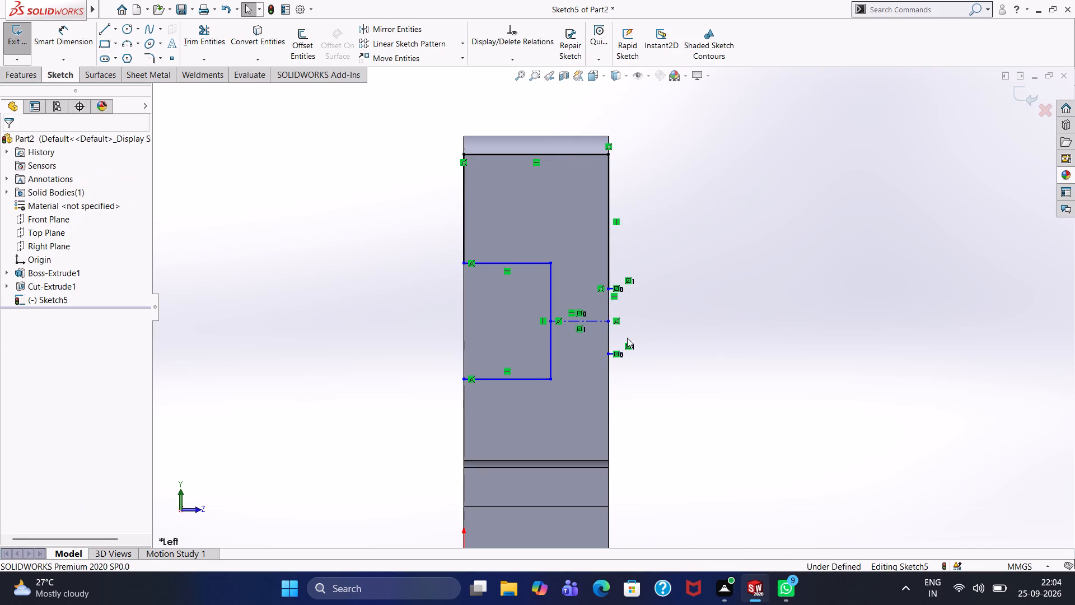
Connect the outer ends of the two 8 mm horizontal lines with a 45 mm vertical line.
left_click(106, 30)
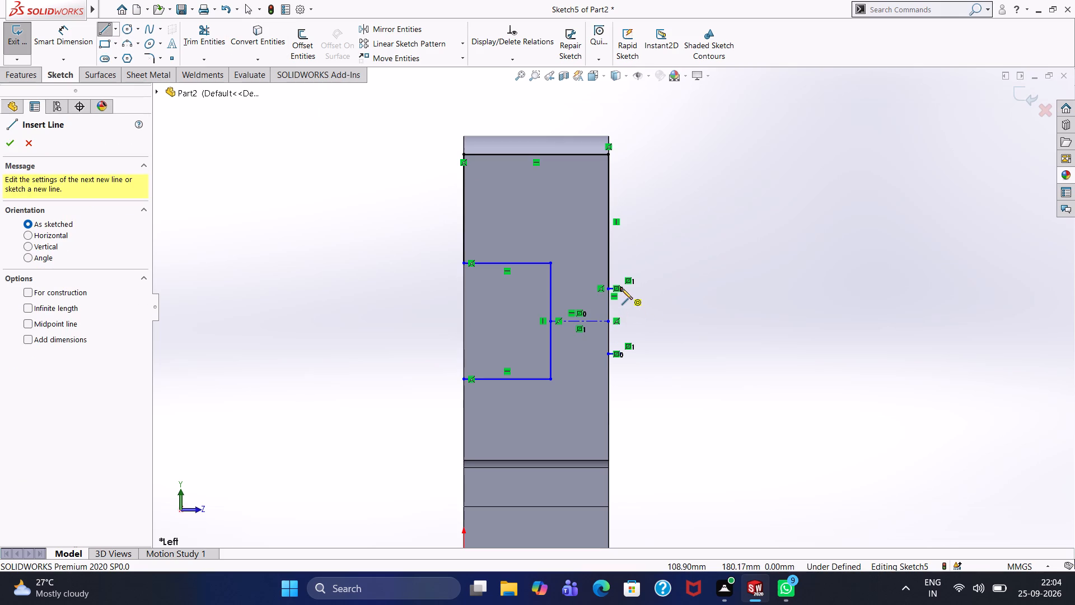
left_click(621, 288)
left_click(621, 354)
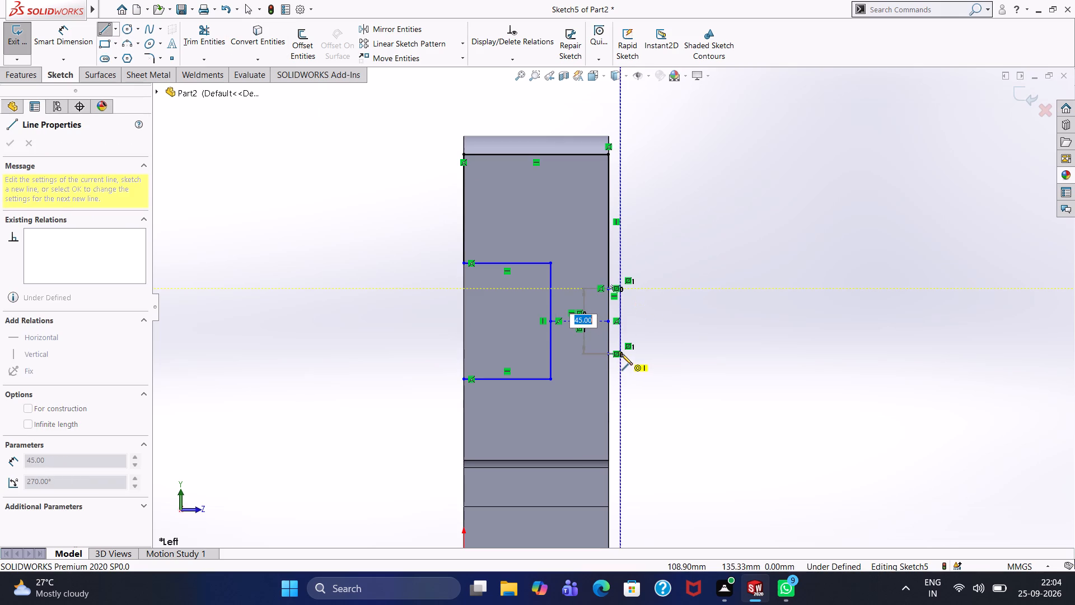
key("Escape")
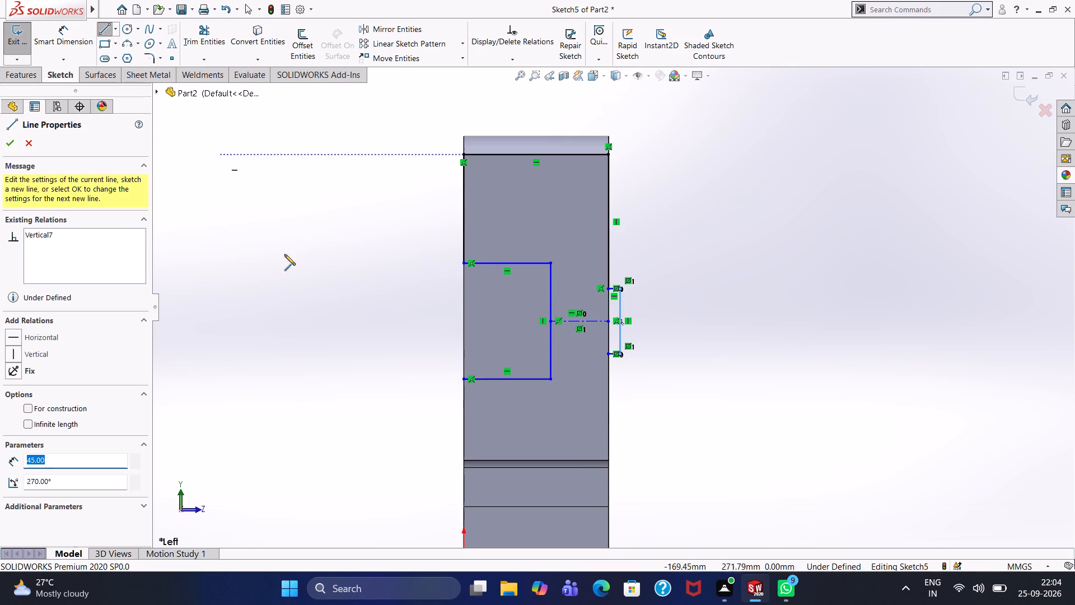
Sketch a 73.5 mm vertical line from the lower 8 mm line's inner end down the edge to the body's bottom corner.
left_click(607, 355)
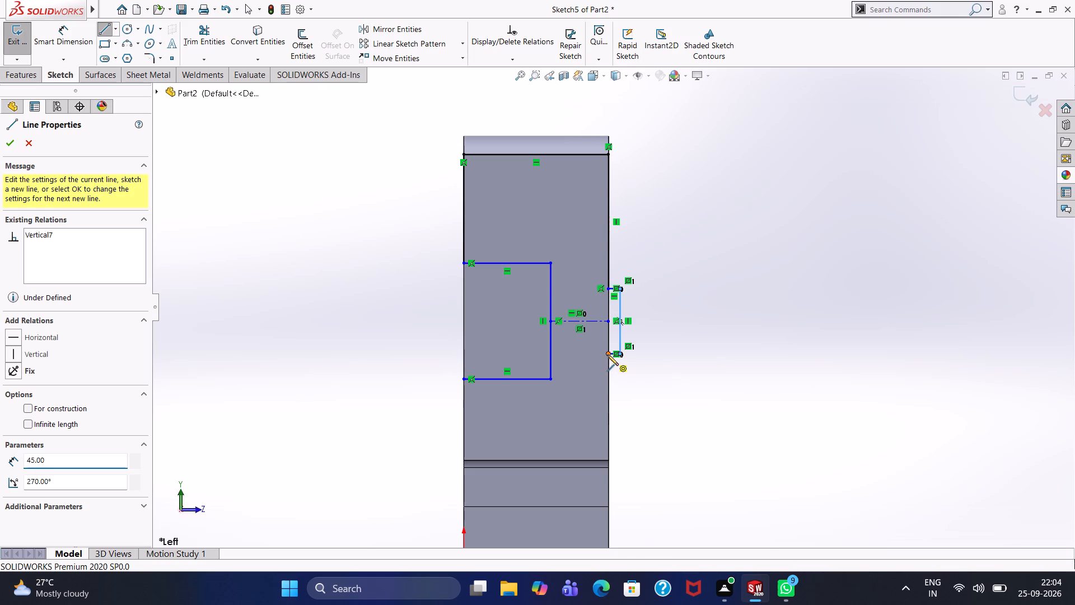
left_click(610, 461)
right_click(682, 394)
left_click(690, 398)
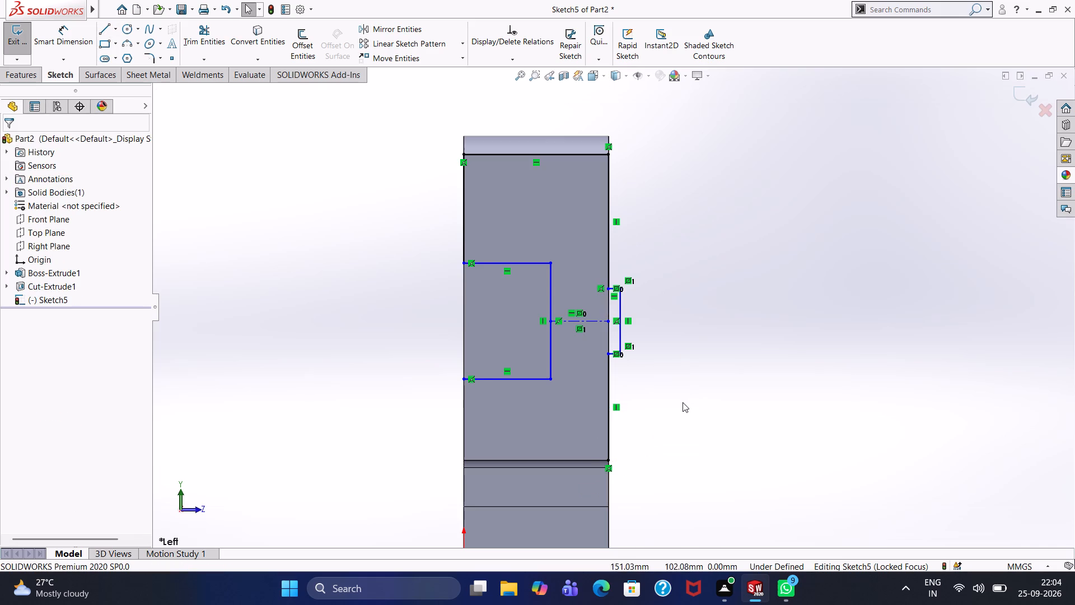
Delete the 40 mm horizontal centerline and the 80 mm vertical line closing the inner rectangle.
left_click(584, 318)
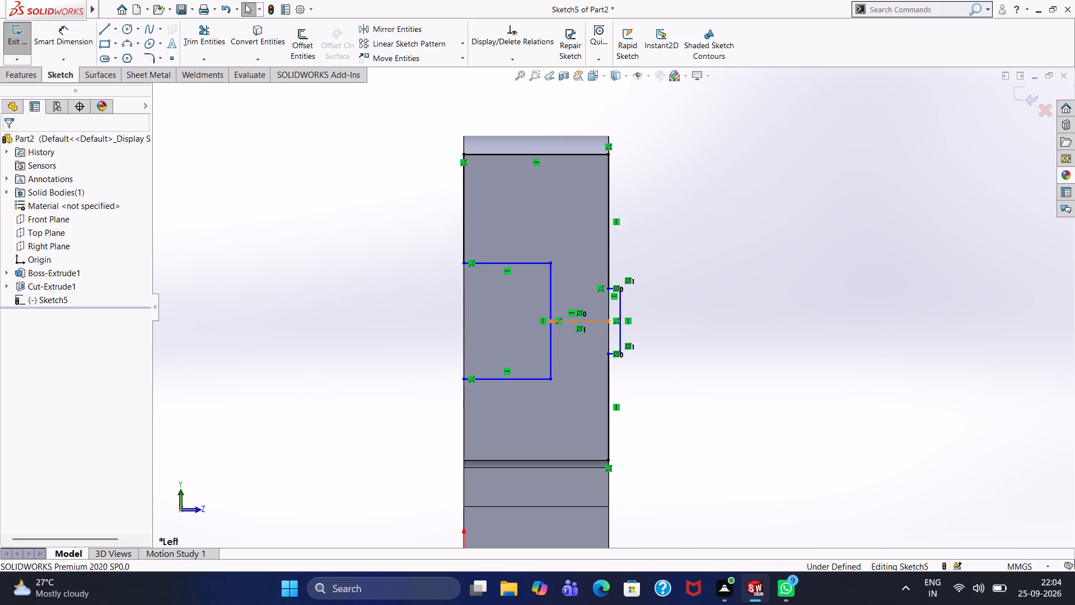
key("Delete")
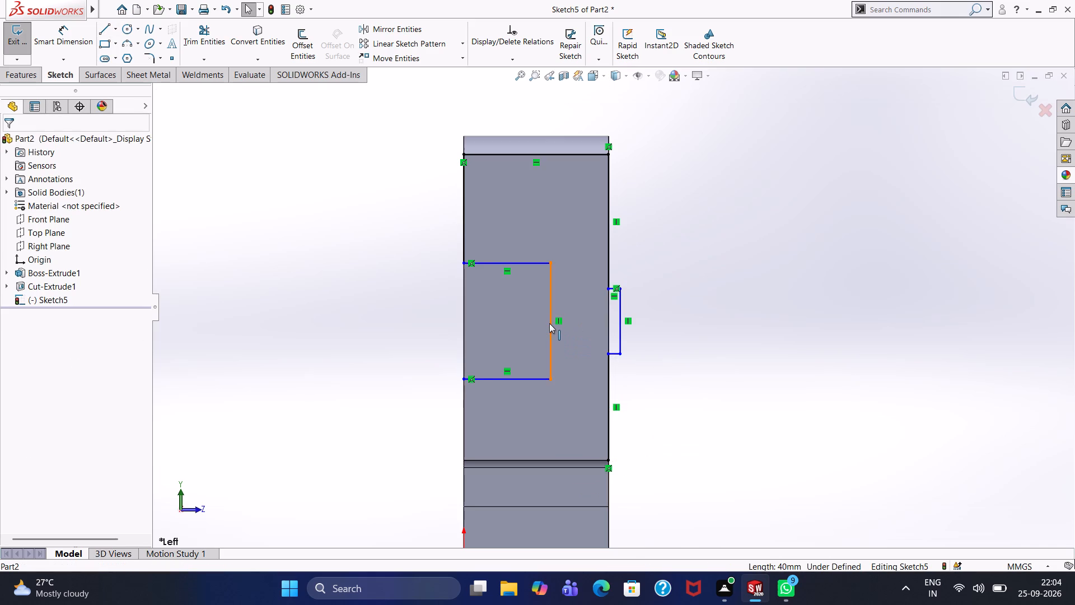
double_click(549, 323)
key("Delete")
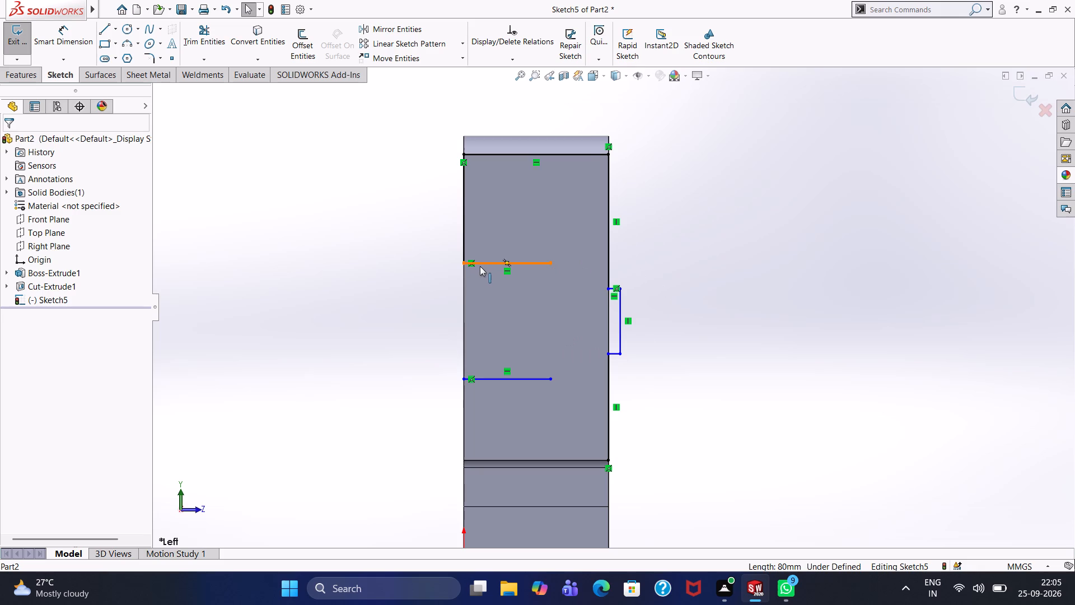
Draw a three-point arc of about 47 mm radius between the inner horizontal lines' free ends, bulging toward the 8 mm tab.
left_click(128, 43)
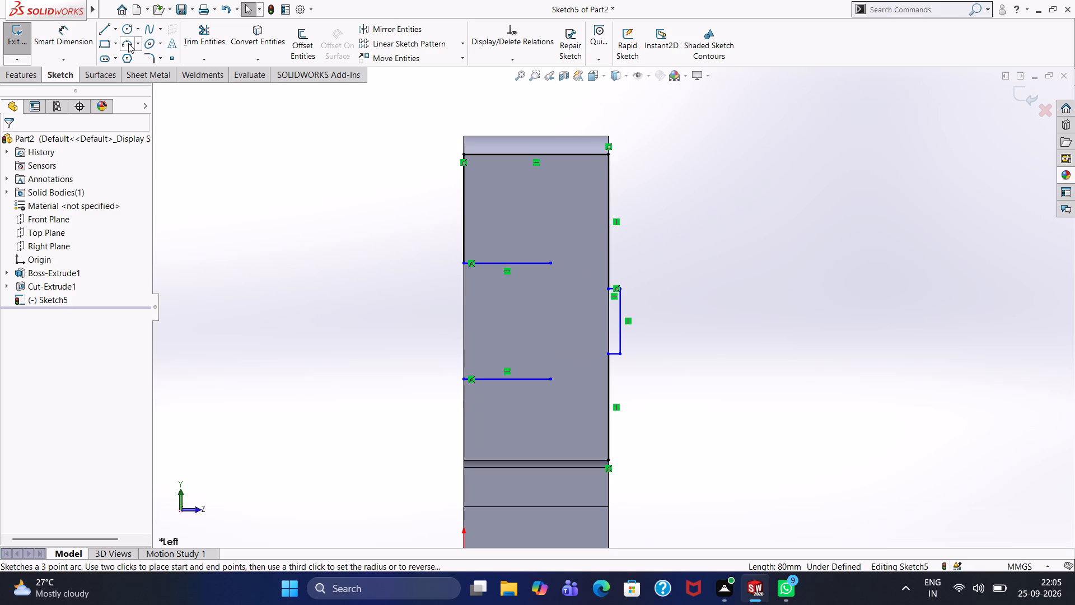
left_click(550, 263)
left_click(550, 380)
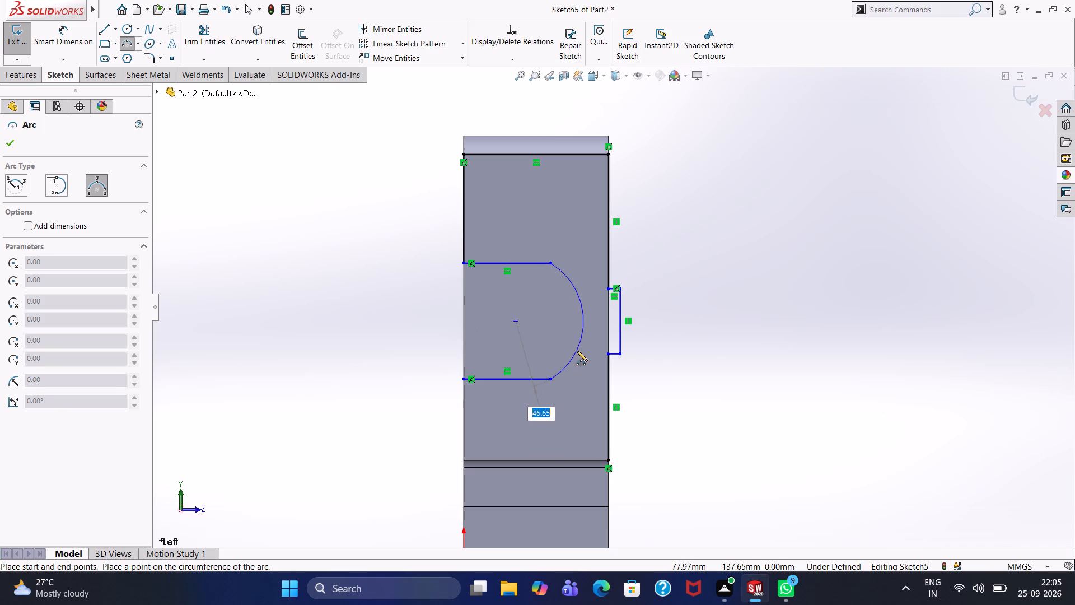
type("40")
key("Return")
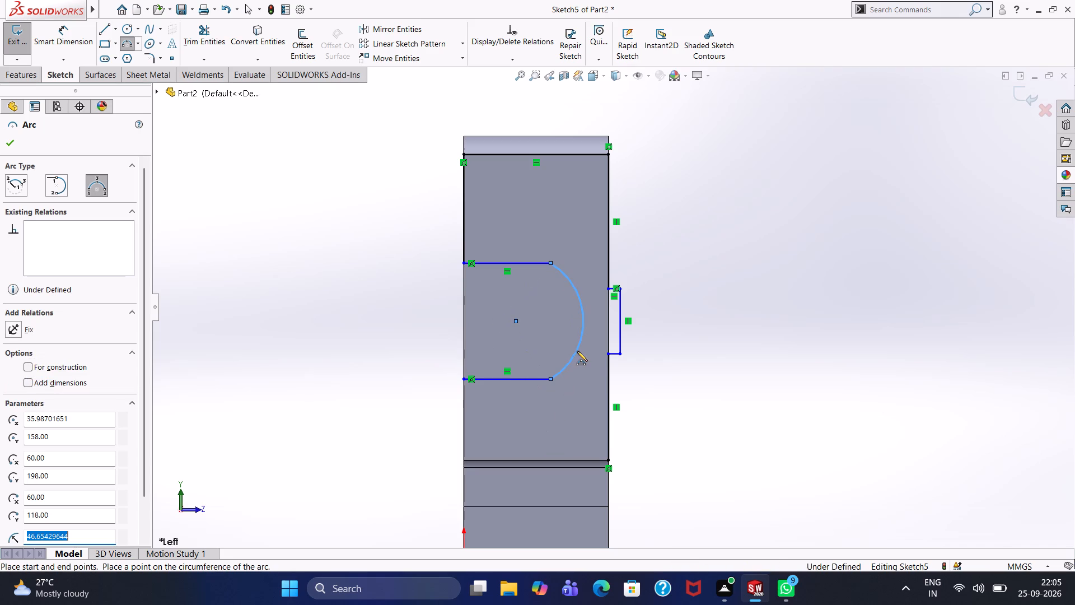
key("Escape")
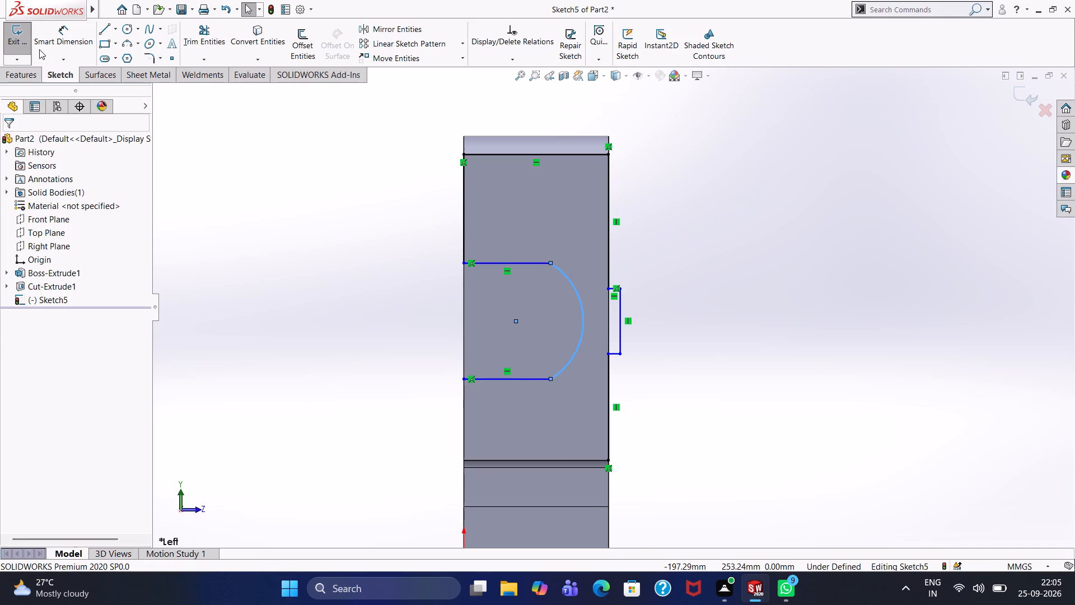
Dimension the arc's radius and set it to 40 mm.
left_click(68, 42)
left_click(577, 351)
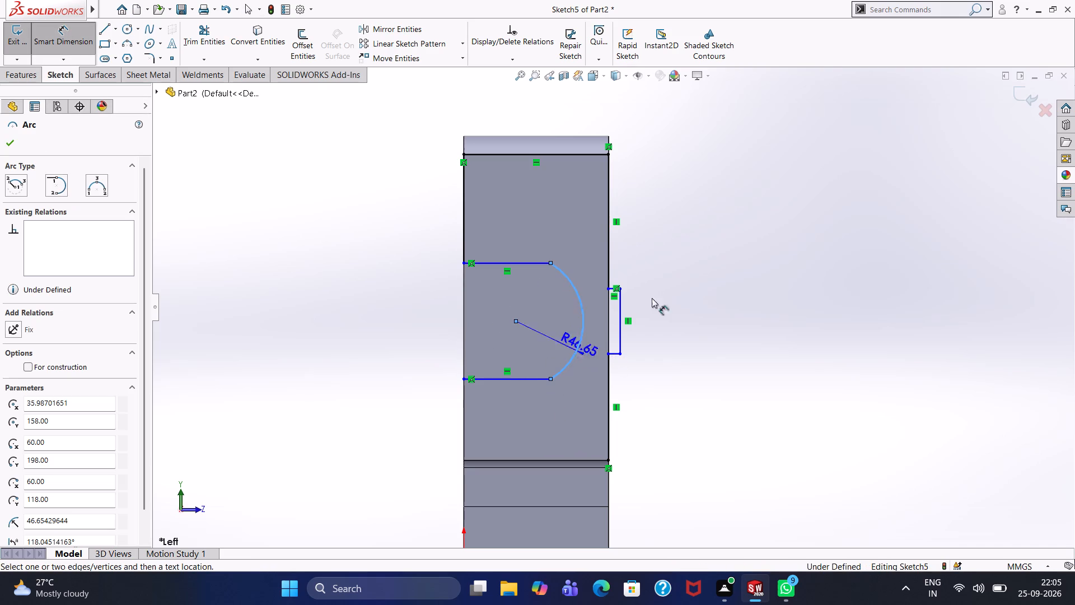
left_click(670, 272)
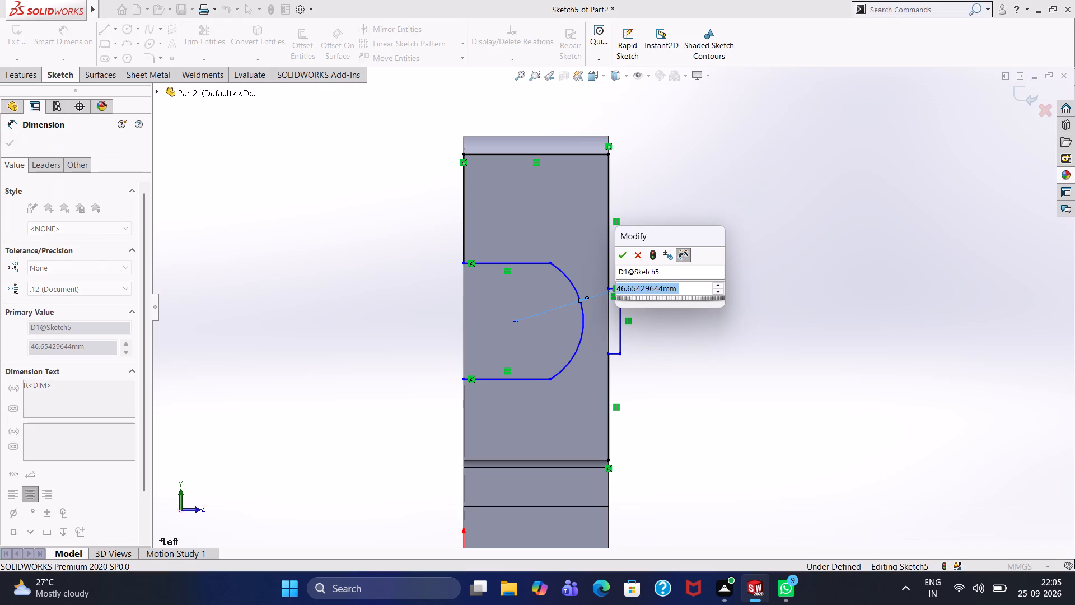
type("40")
key("Return")
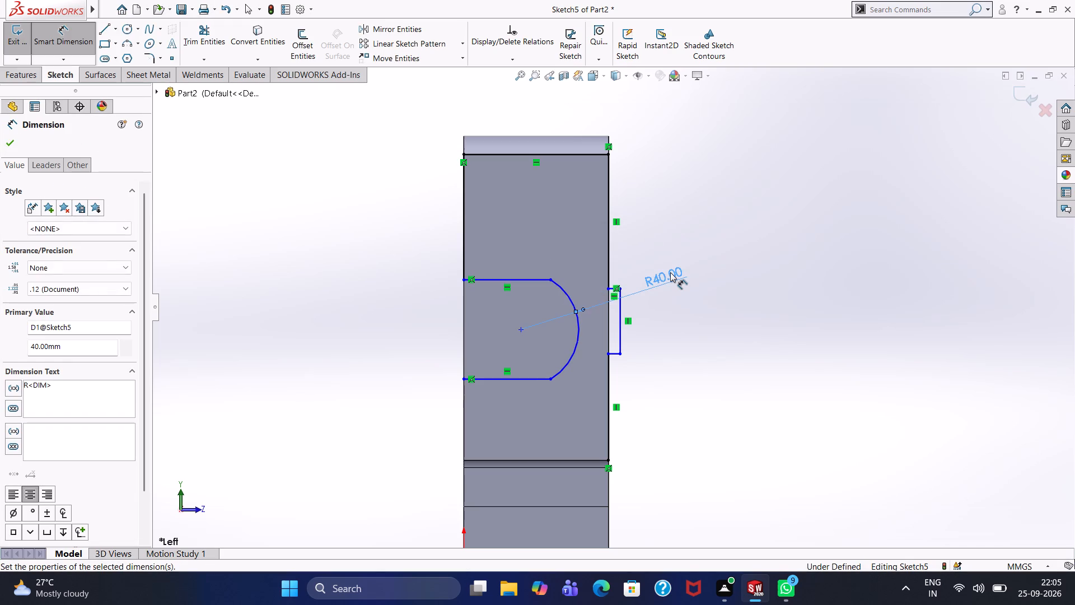
left_click(4, 147)
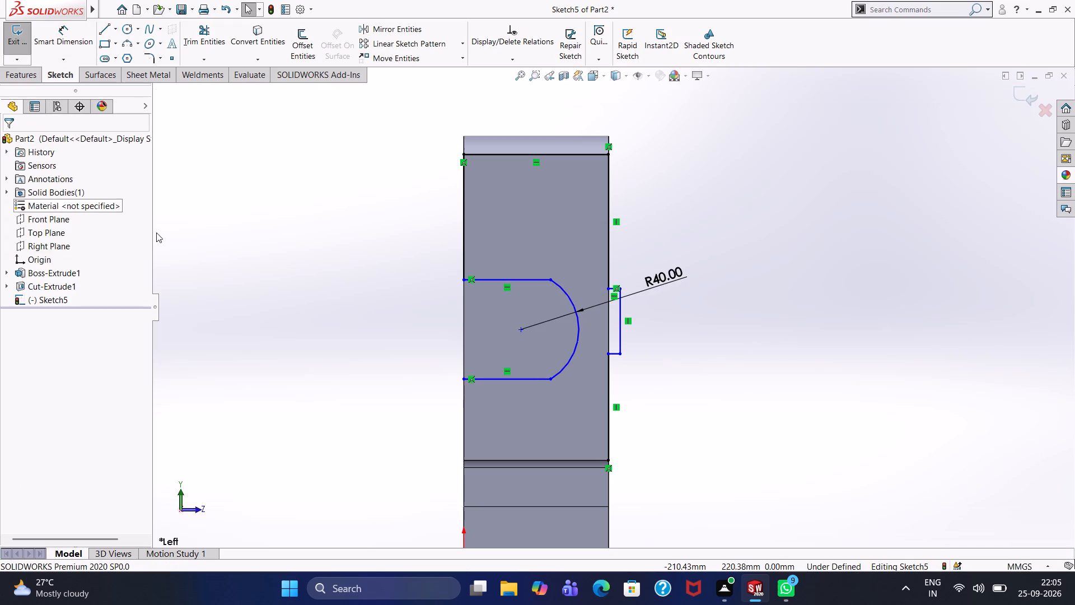
left_click(371, 313)
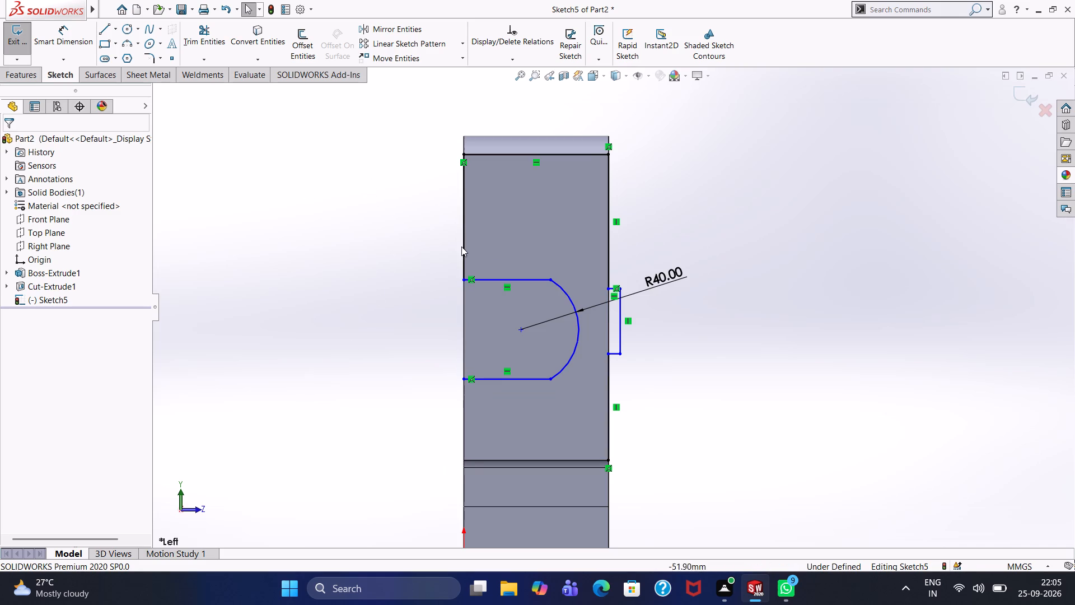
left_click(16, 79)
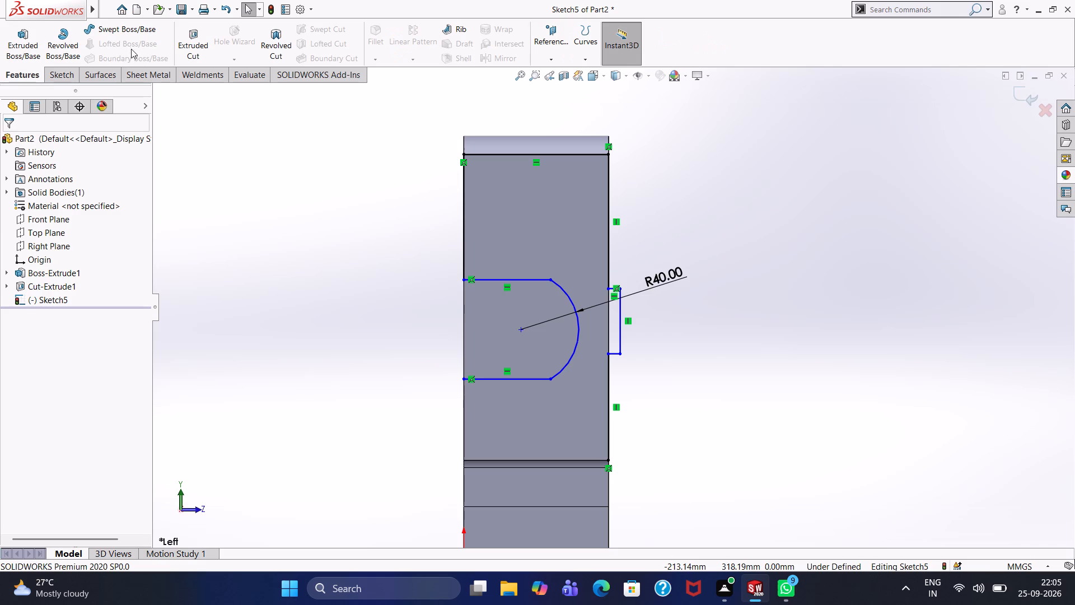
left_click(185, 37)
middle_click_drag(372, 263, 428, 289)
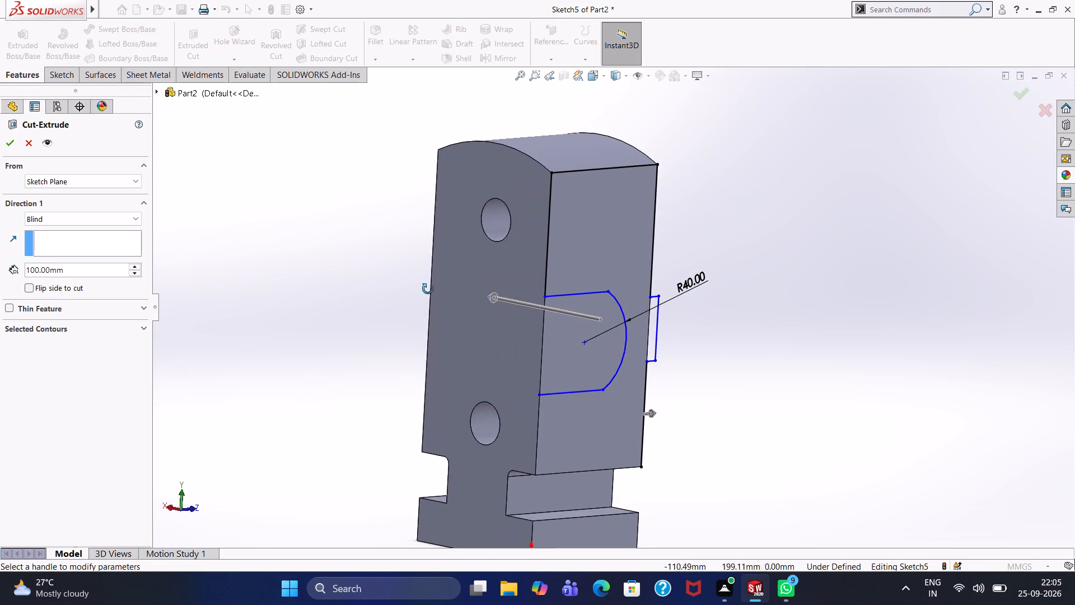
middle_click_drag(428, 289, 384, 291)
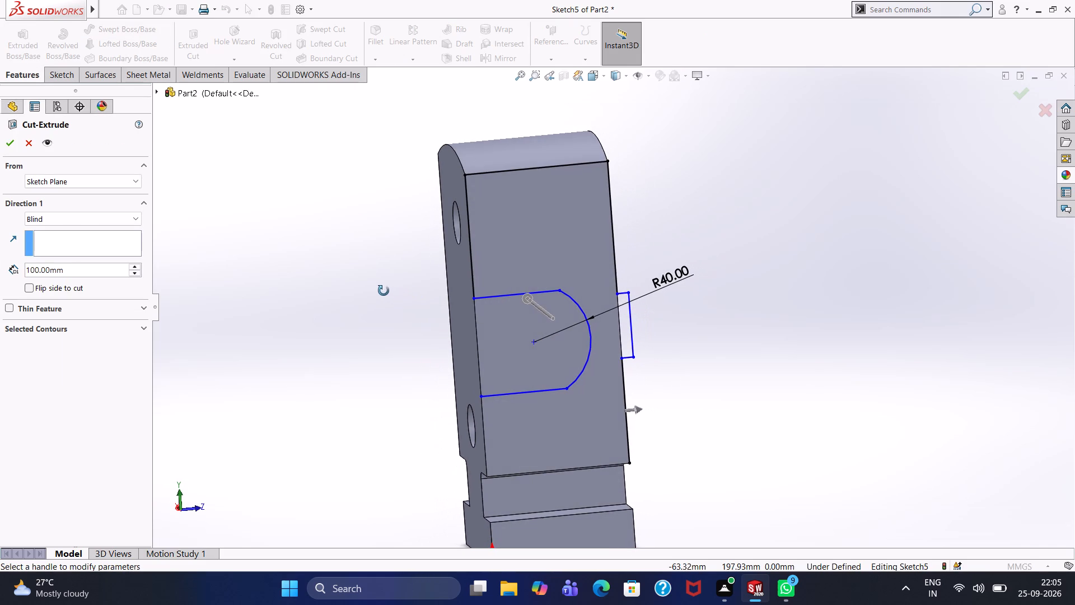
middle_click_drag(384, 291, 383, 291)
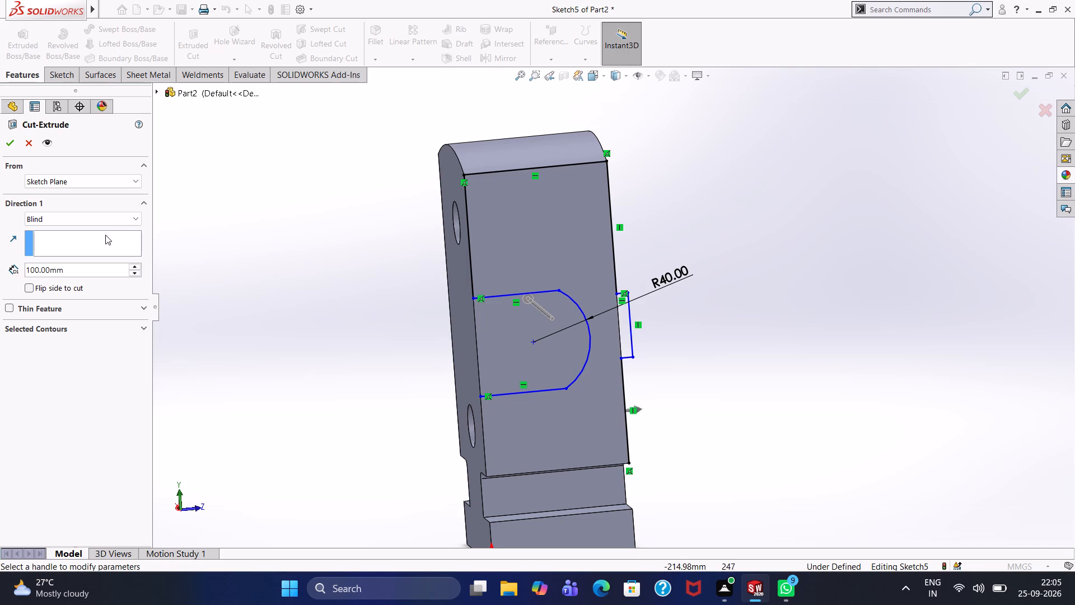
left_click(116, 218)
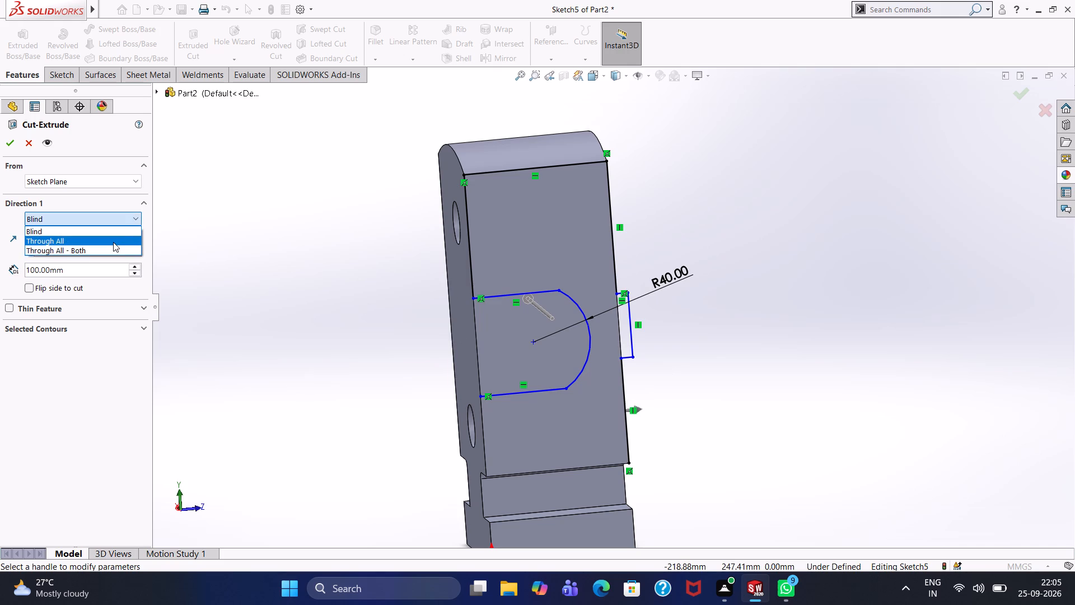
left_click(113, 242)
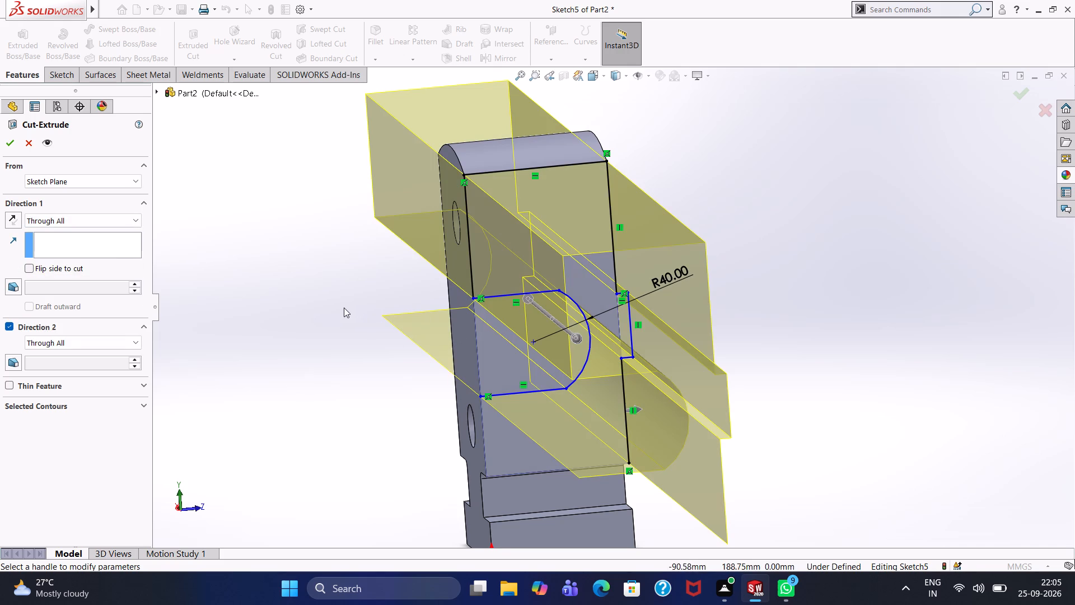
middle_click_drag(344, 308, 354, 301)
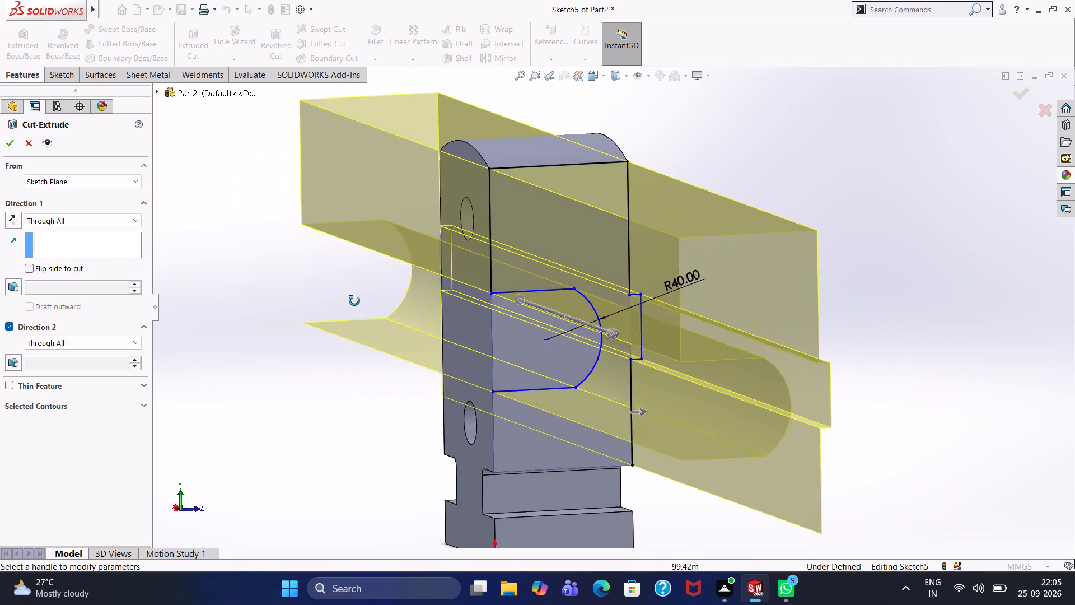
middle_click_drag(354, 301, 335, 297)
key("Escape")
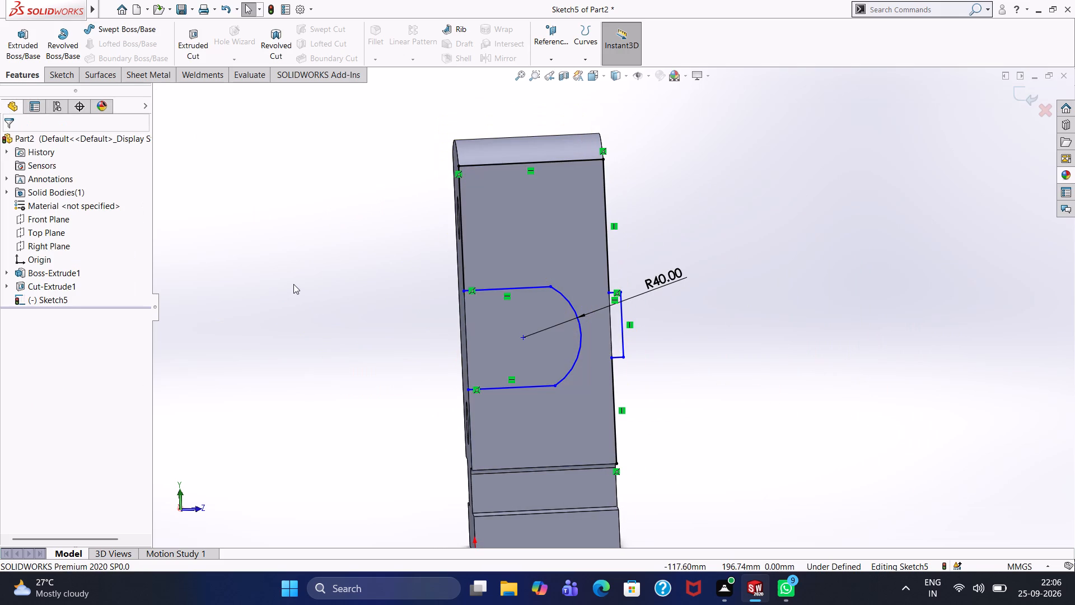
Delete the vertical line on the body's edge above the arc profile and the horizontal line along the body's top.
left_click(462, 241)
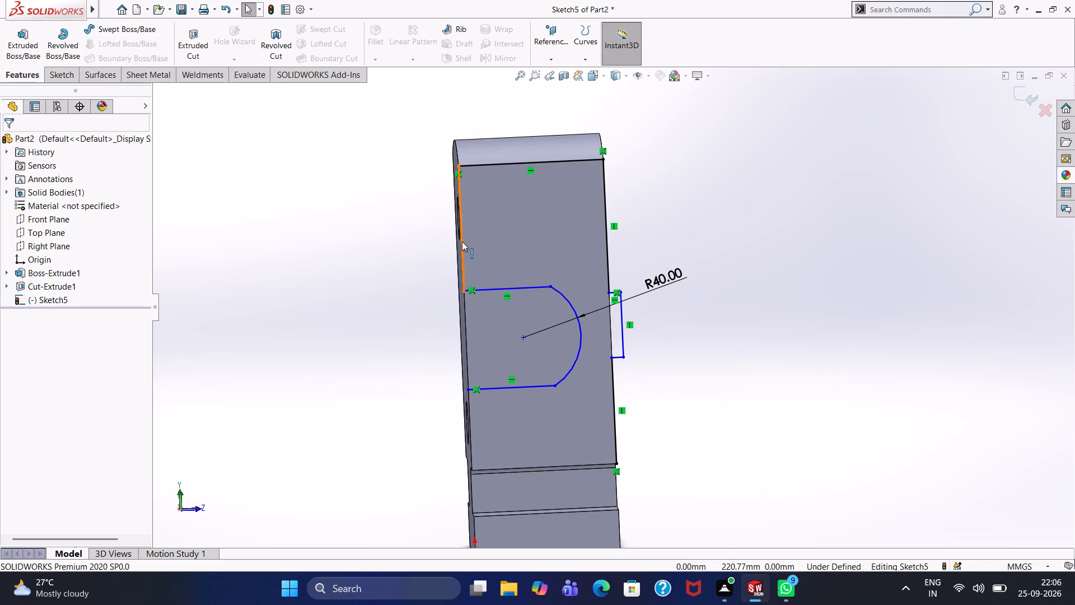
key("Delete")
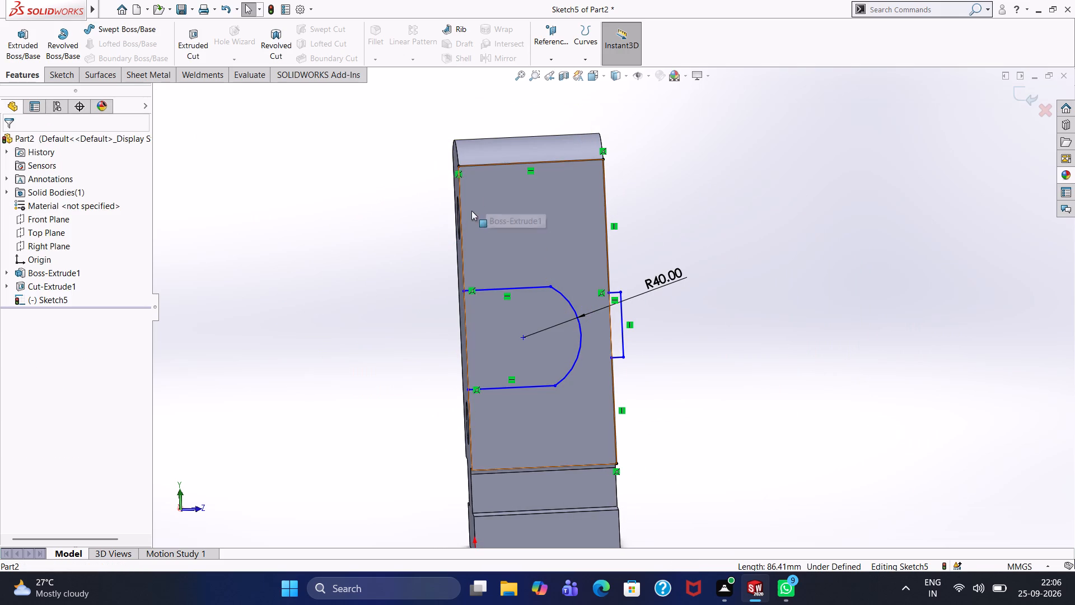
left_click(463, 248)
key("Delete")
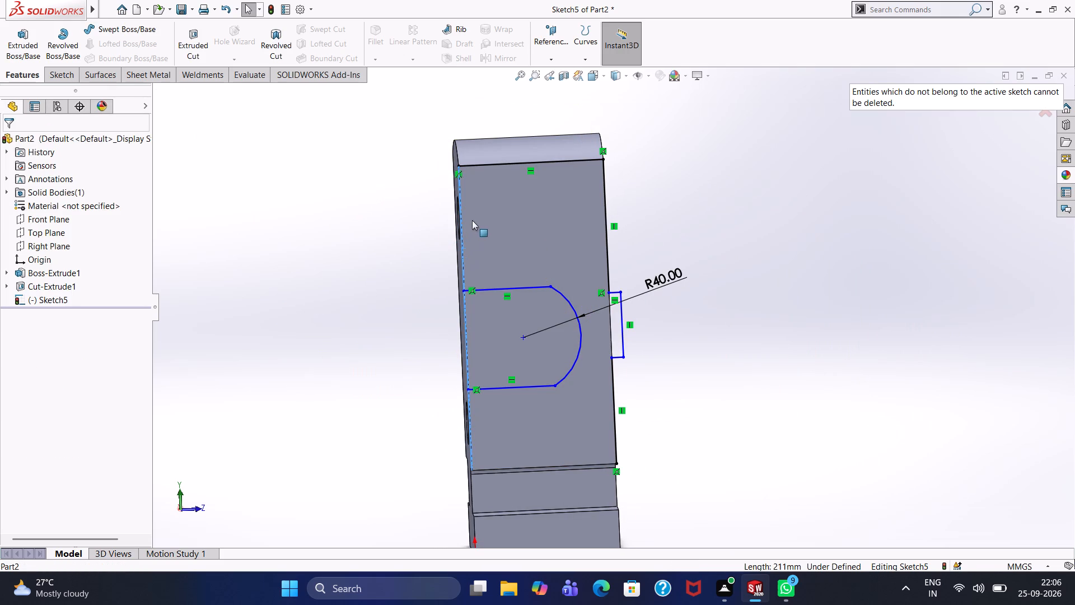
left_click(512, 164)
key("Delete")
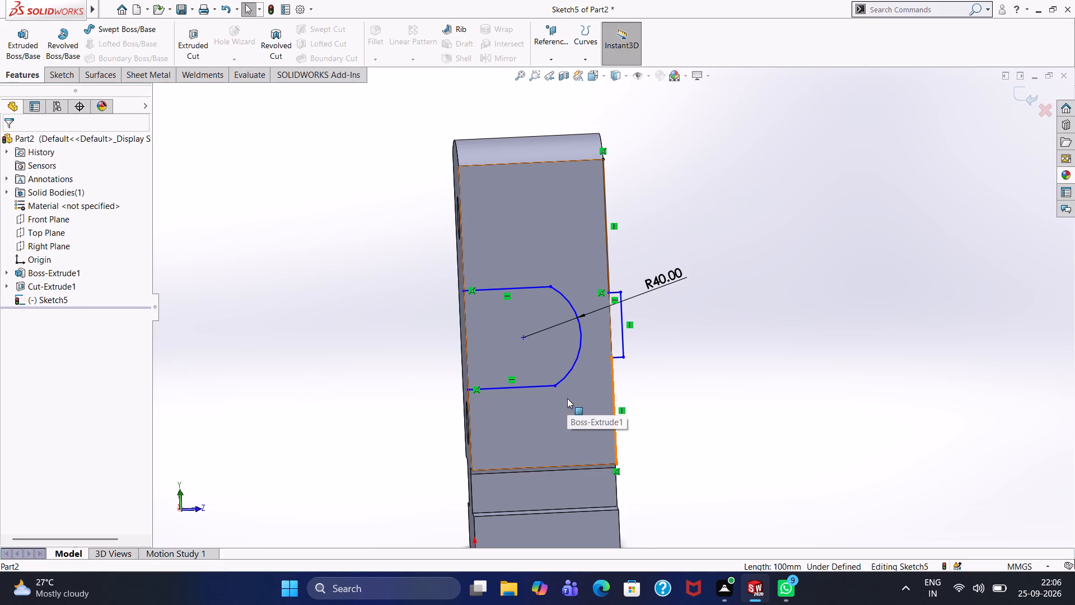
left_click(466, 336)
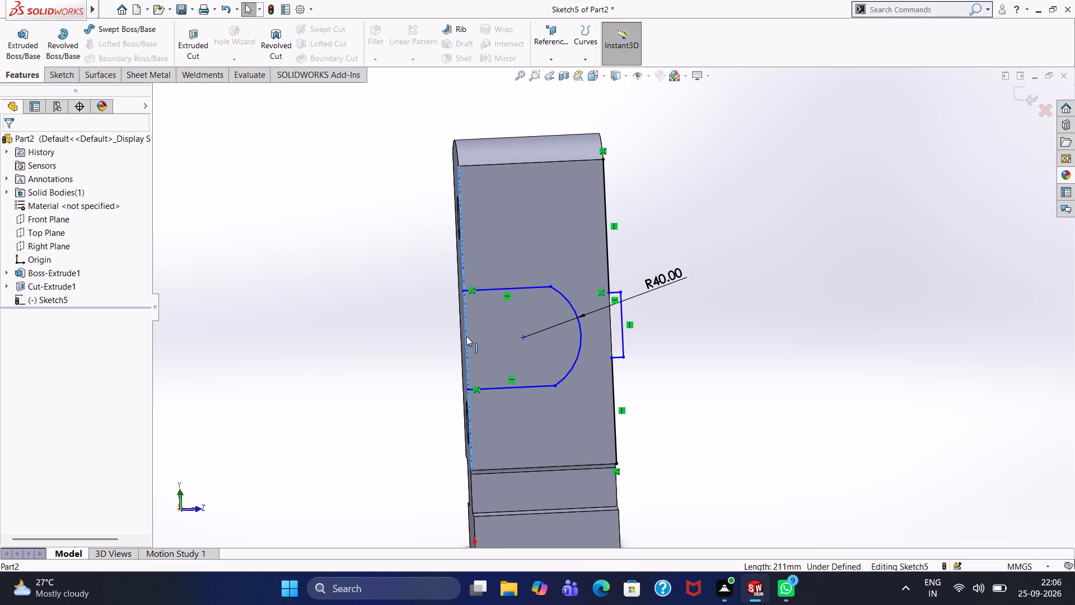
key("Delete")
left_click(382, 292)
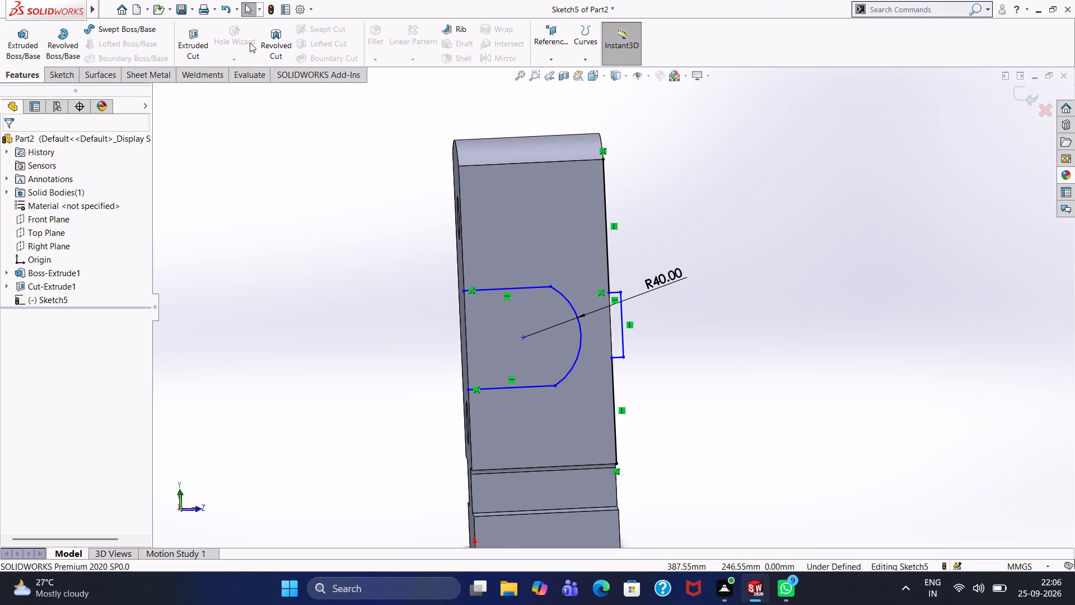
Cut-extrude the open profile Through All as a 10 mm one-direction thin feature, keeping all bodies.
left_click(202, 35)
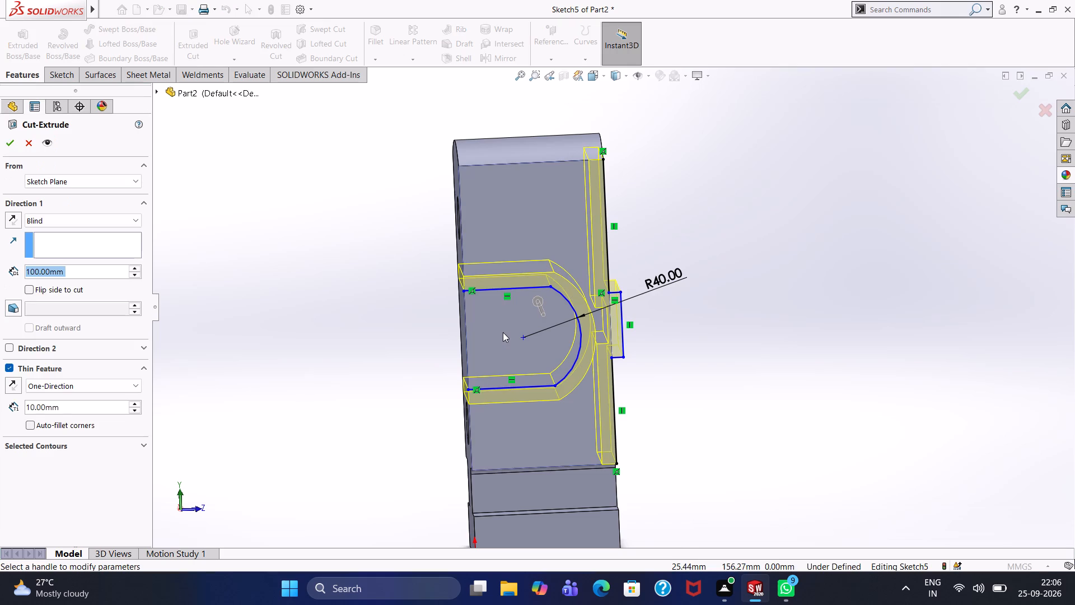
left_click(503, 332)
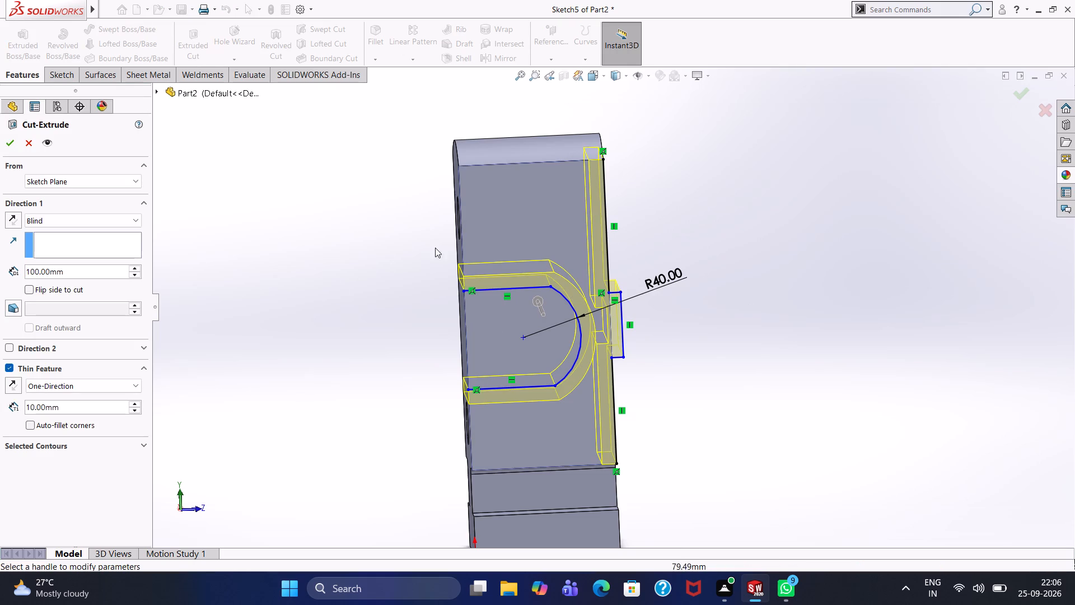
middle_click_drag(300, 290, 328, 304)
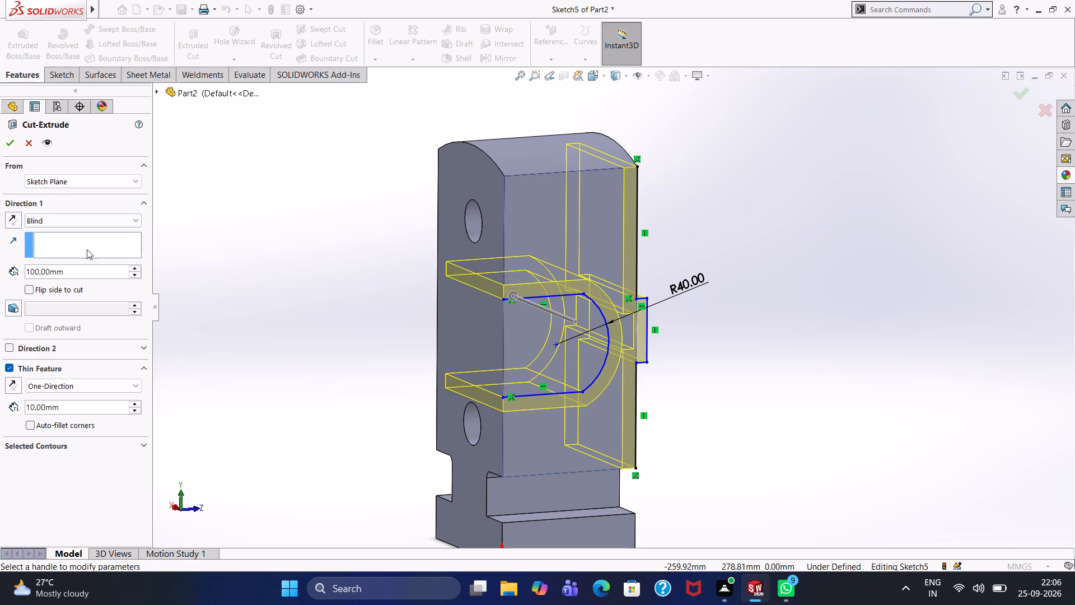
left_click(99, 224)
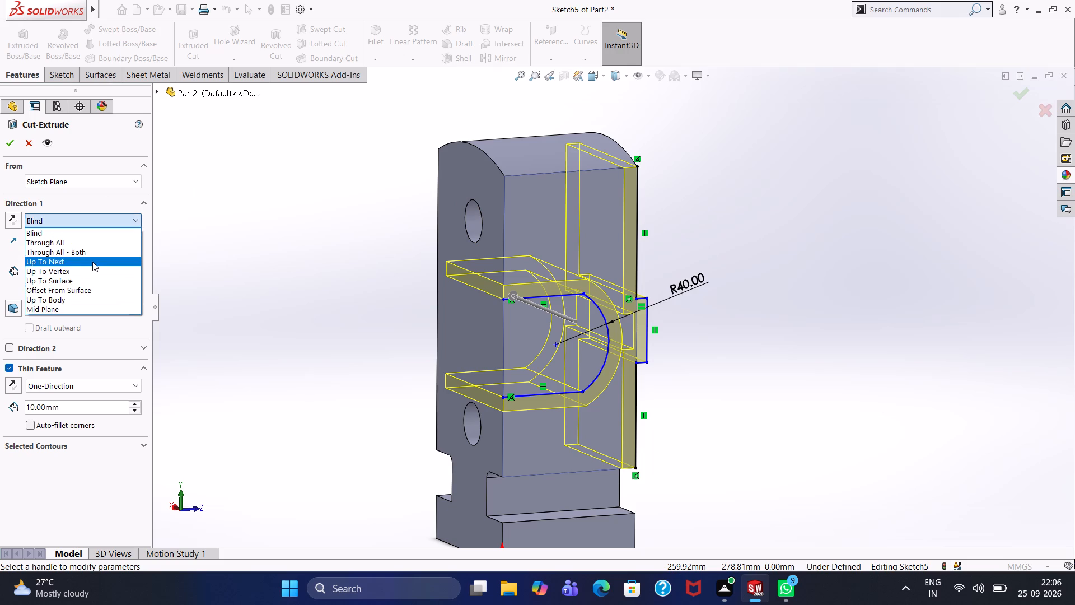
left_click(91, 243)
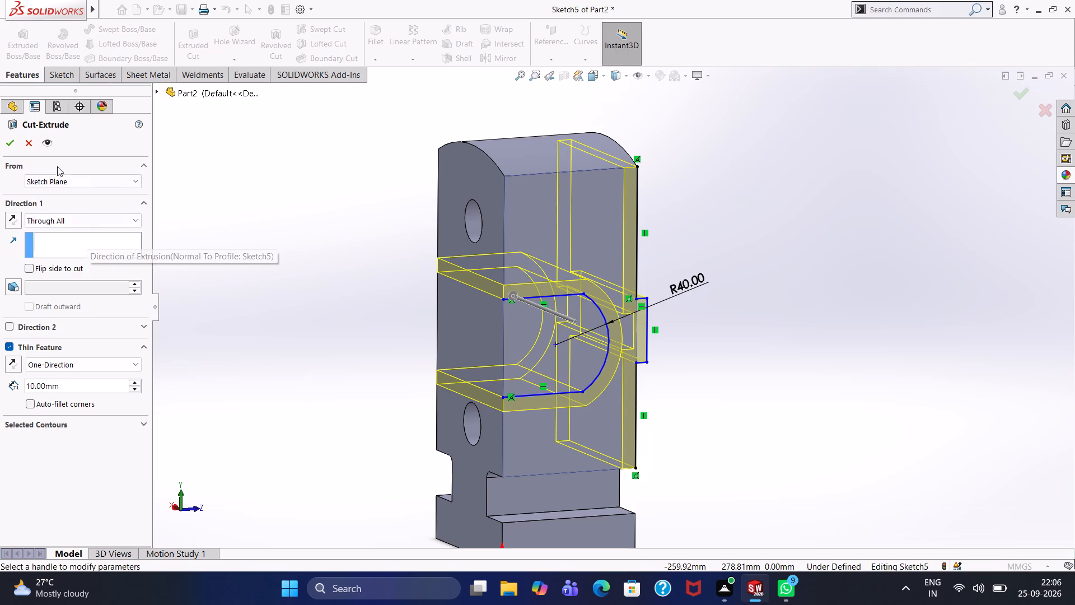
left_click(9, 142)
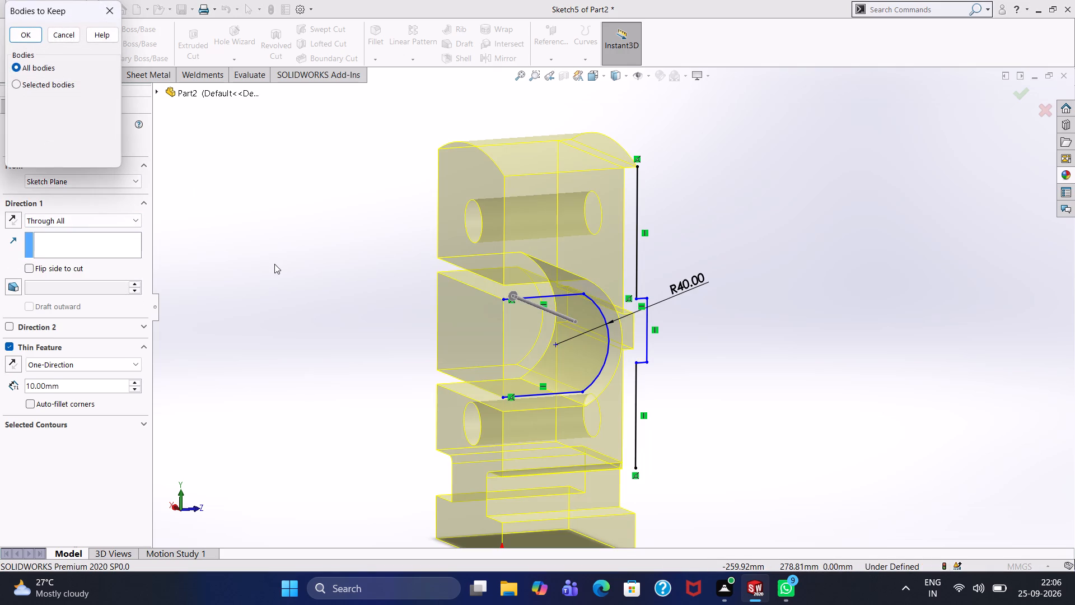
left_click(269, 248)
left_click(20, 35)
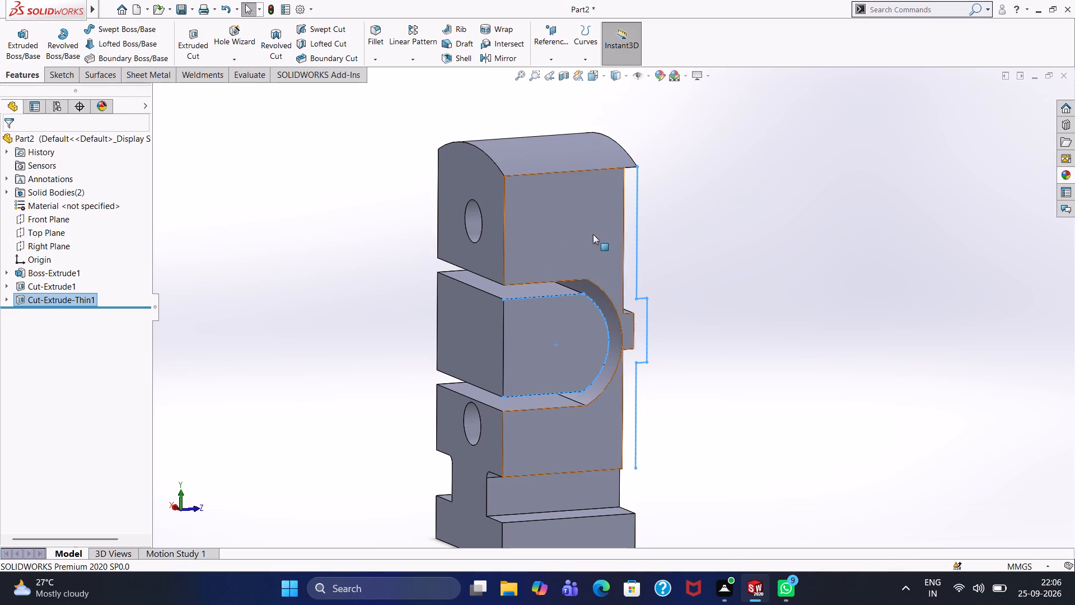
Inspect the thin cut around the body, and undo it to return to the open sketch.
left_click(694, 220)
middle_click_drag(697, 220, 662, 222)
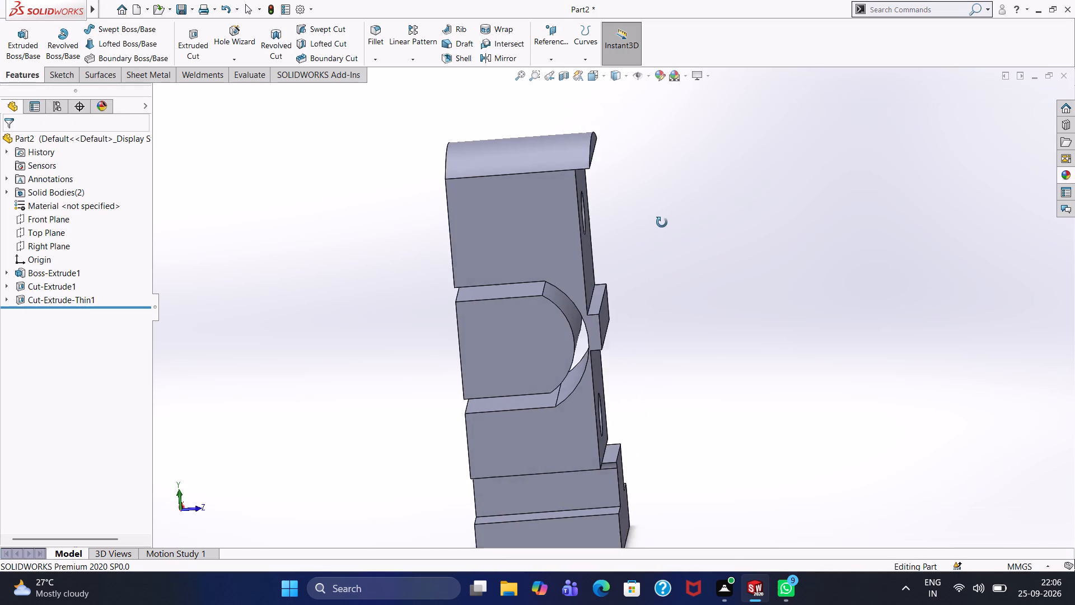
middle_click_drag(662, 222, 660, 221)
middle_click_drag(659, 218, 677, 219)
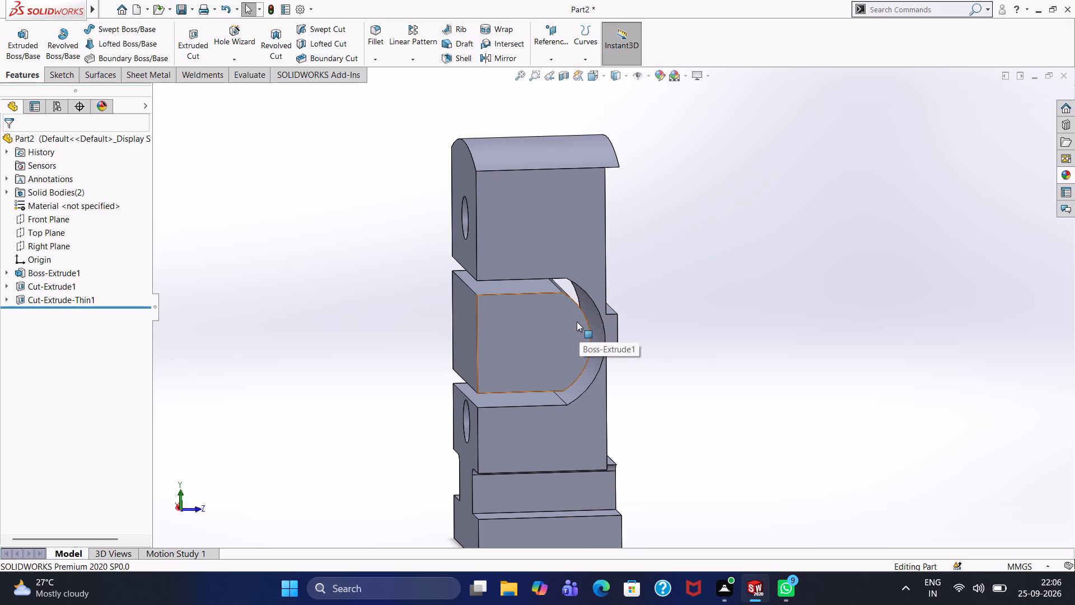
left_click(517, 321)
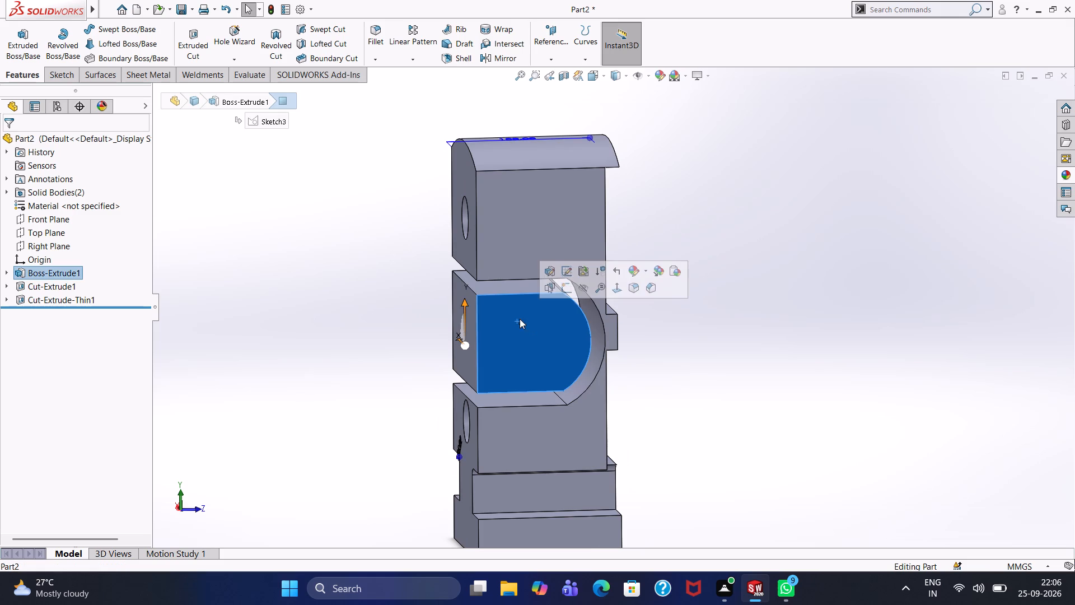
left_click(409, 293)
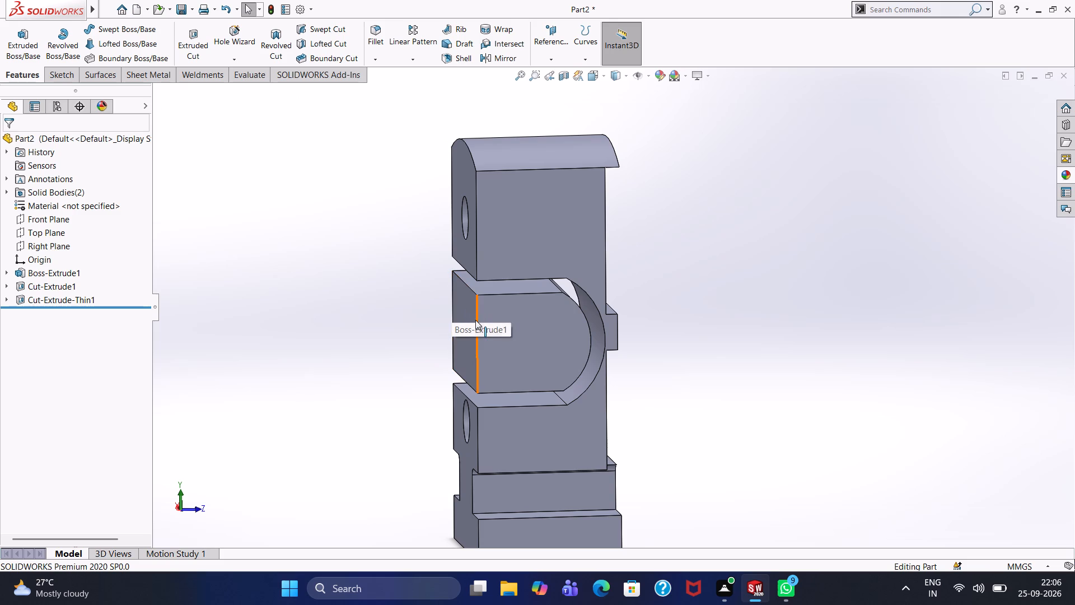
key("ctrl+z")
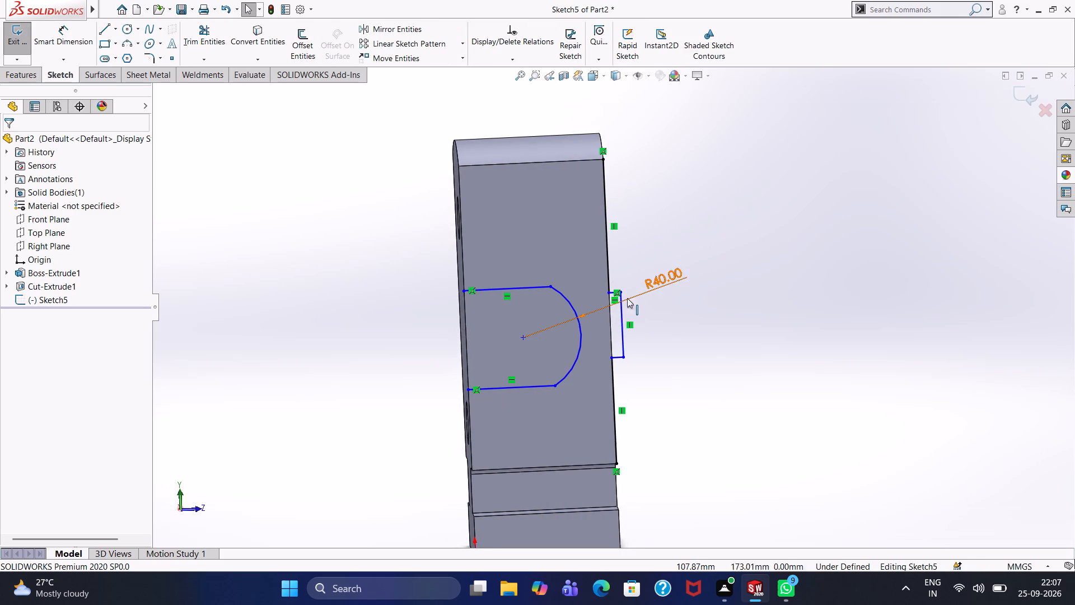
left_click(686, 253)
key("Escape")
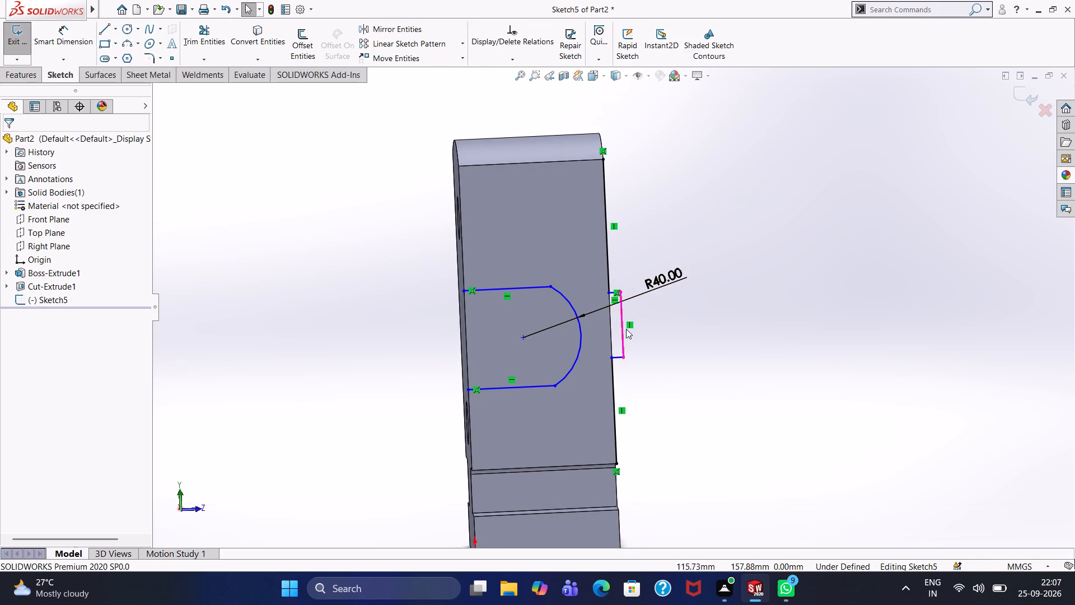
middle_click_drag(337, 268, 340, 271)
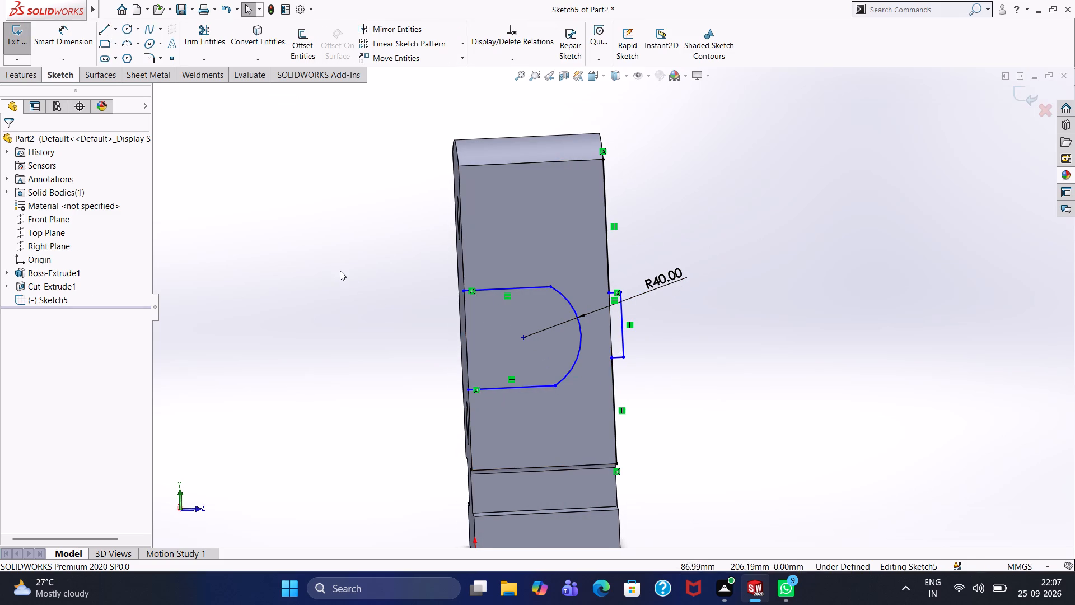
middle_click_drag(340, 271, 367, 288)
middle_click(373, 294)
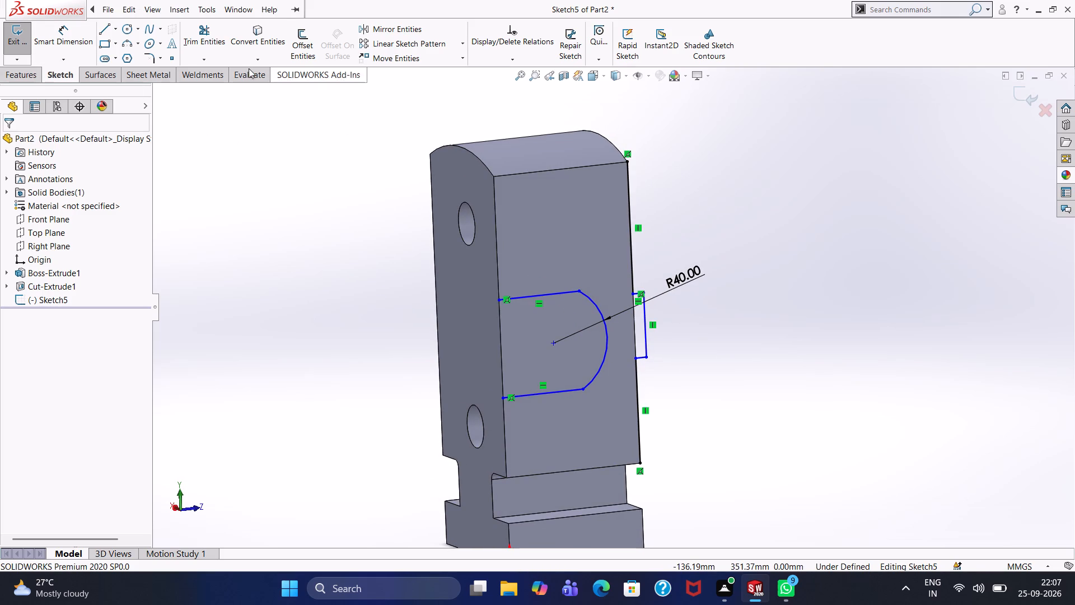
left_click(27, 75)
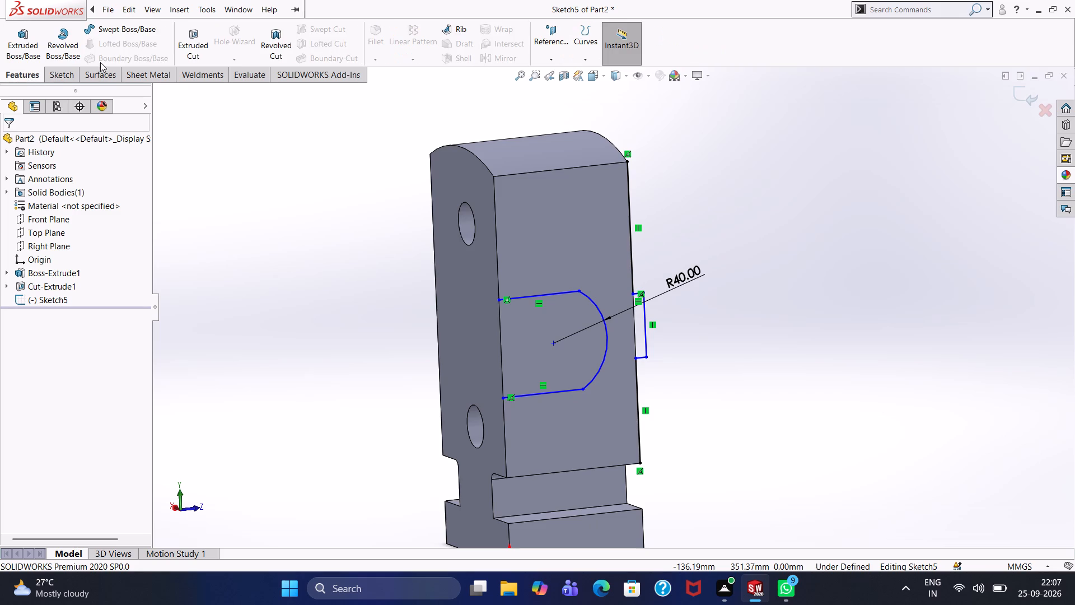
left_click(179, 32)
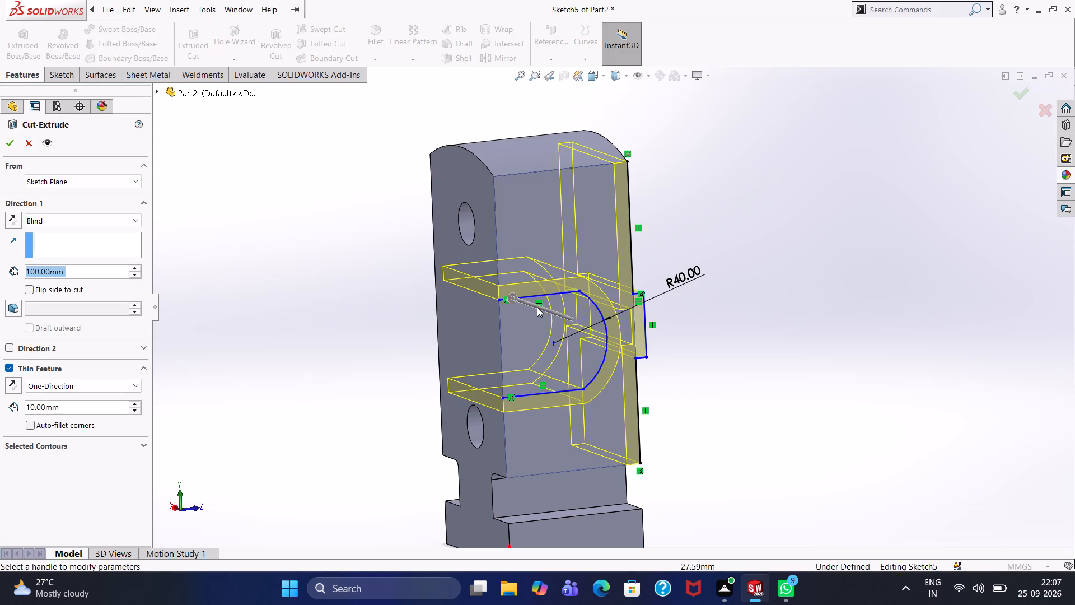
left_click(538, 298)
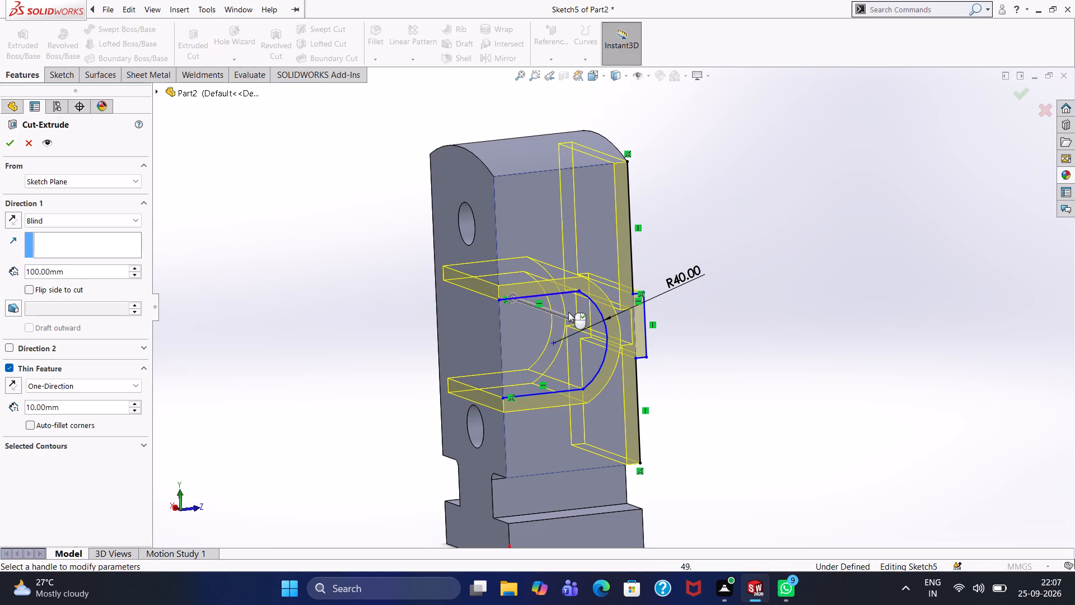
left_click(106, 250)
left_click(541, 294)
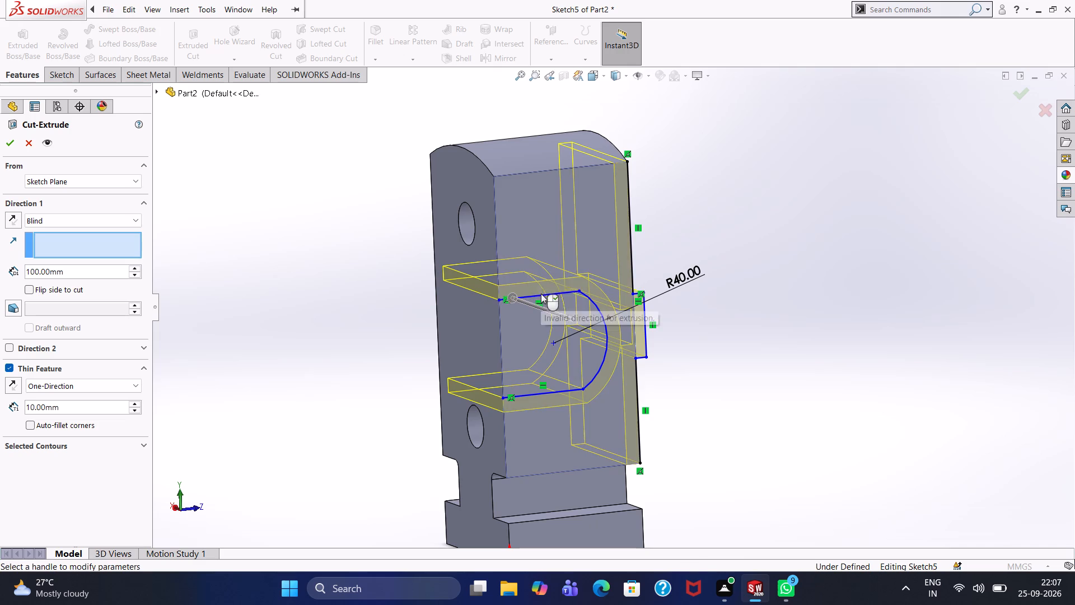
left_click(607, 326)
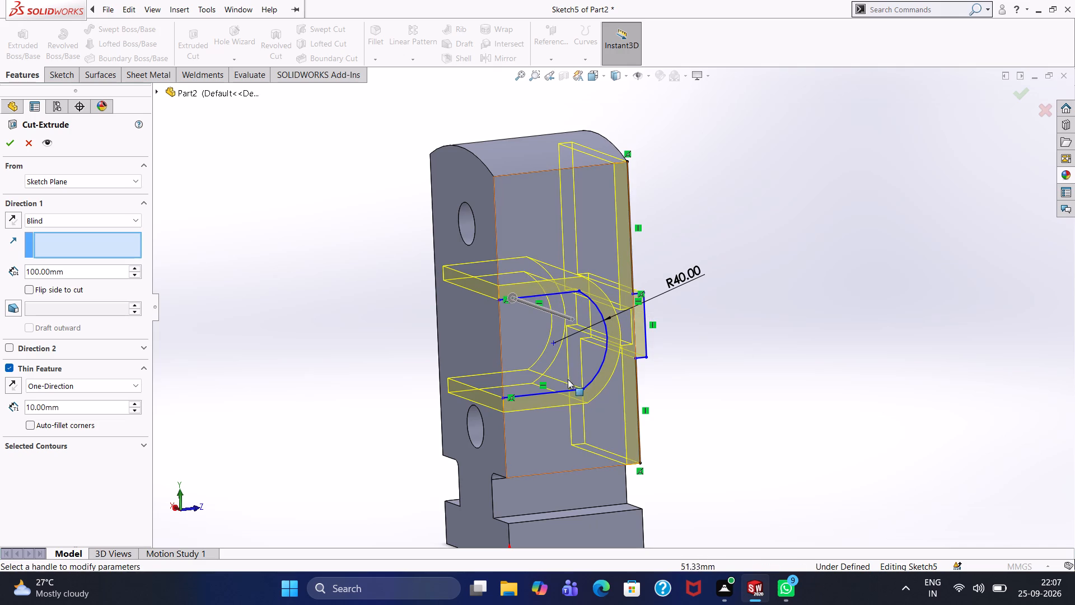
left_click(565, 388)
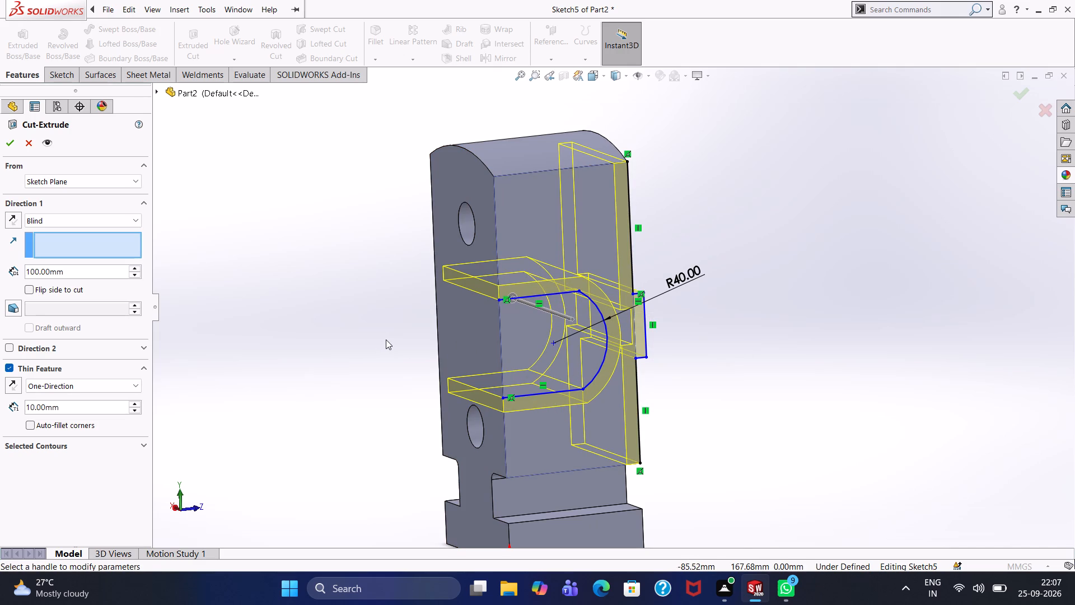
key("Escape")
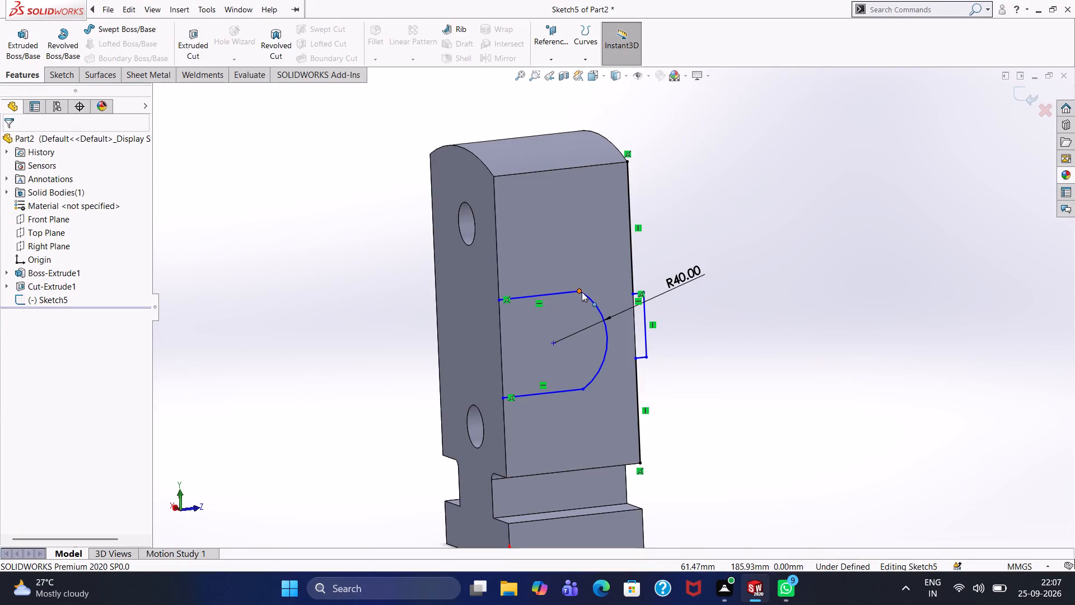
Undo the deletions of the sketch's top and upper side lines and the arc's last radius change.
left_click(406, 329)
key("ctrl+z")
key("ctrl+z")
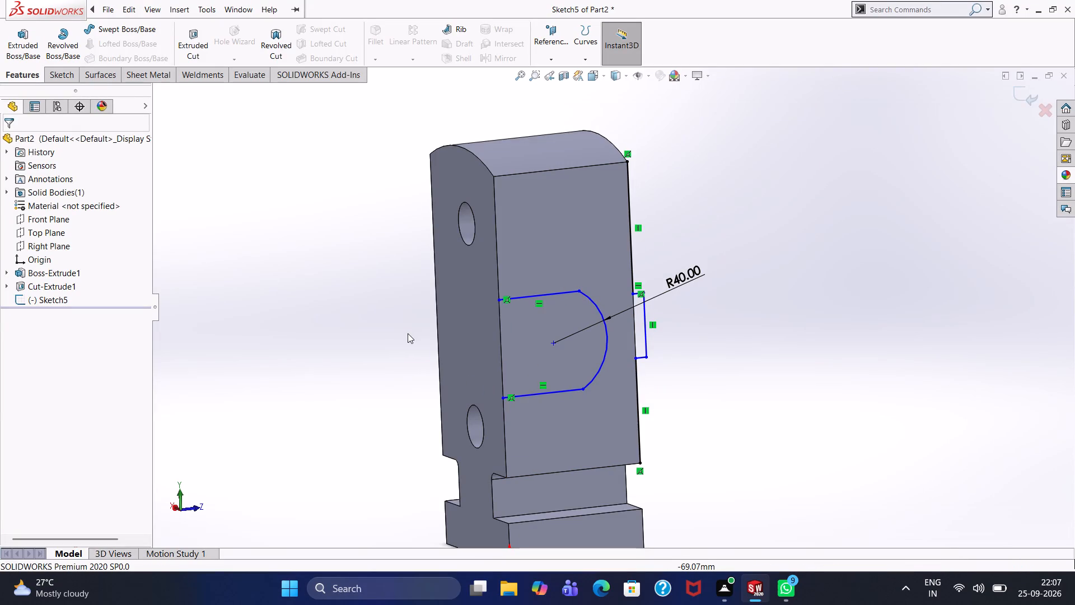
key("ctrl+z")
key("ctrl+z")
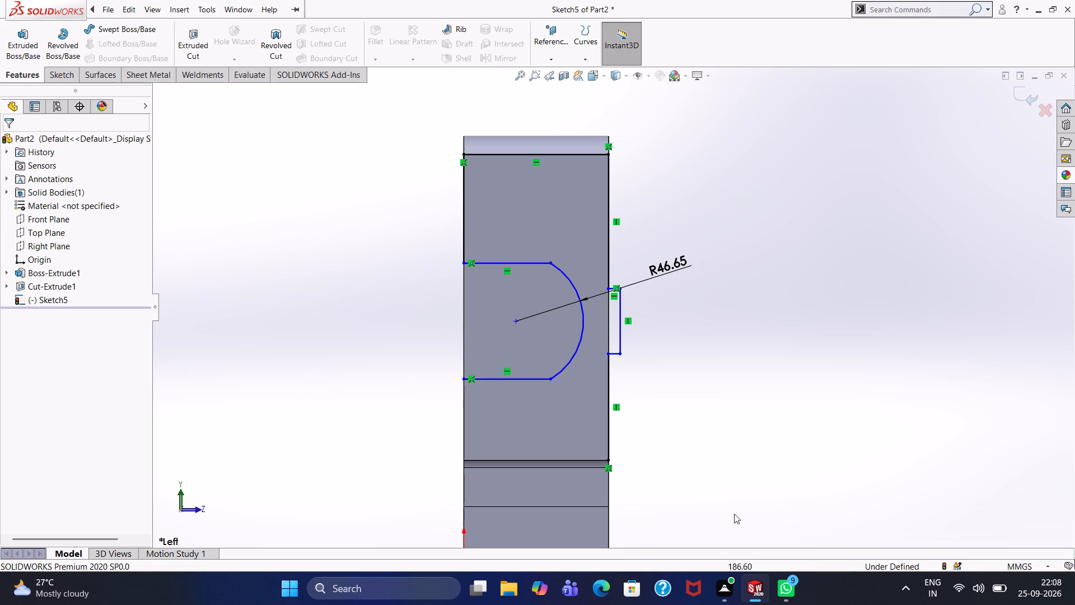
Set the radius of the side profile's arc to 40 mm.
scroll(534, 462, "down", 2)
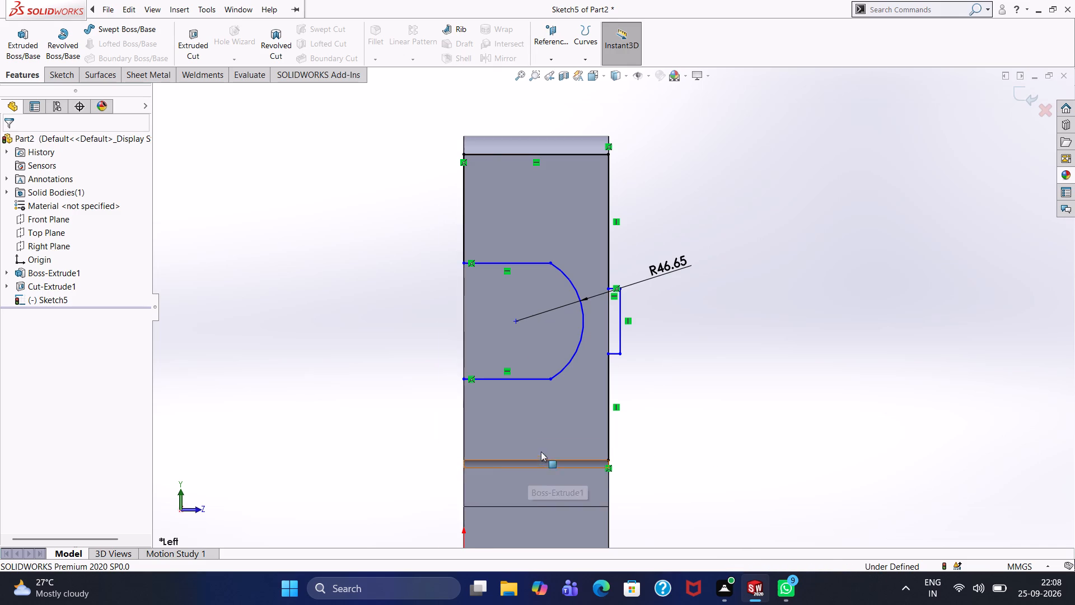
scroll(534, 446, "up", 5)
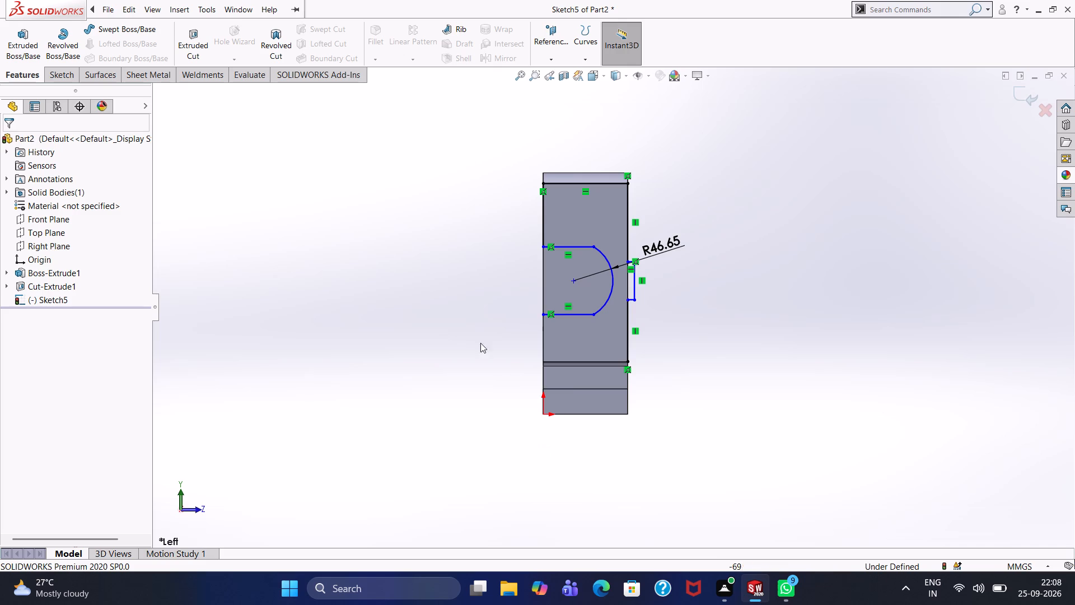
scroll(514, 309, "down", 1)
left_click(685, 238)
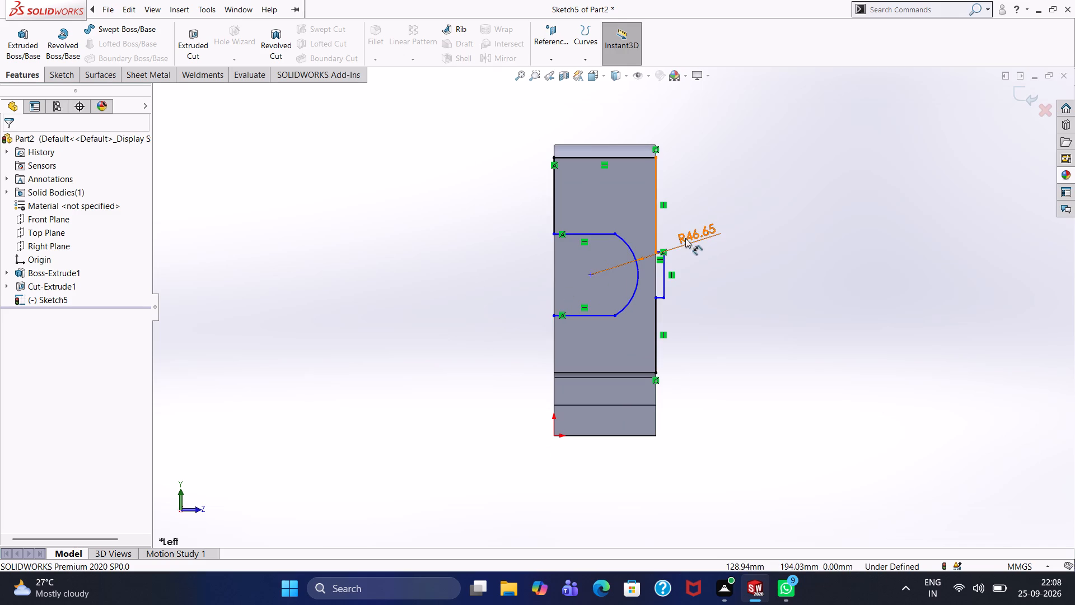
left_click(686, 242)
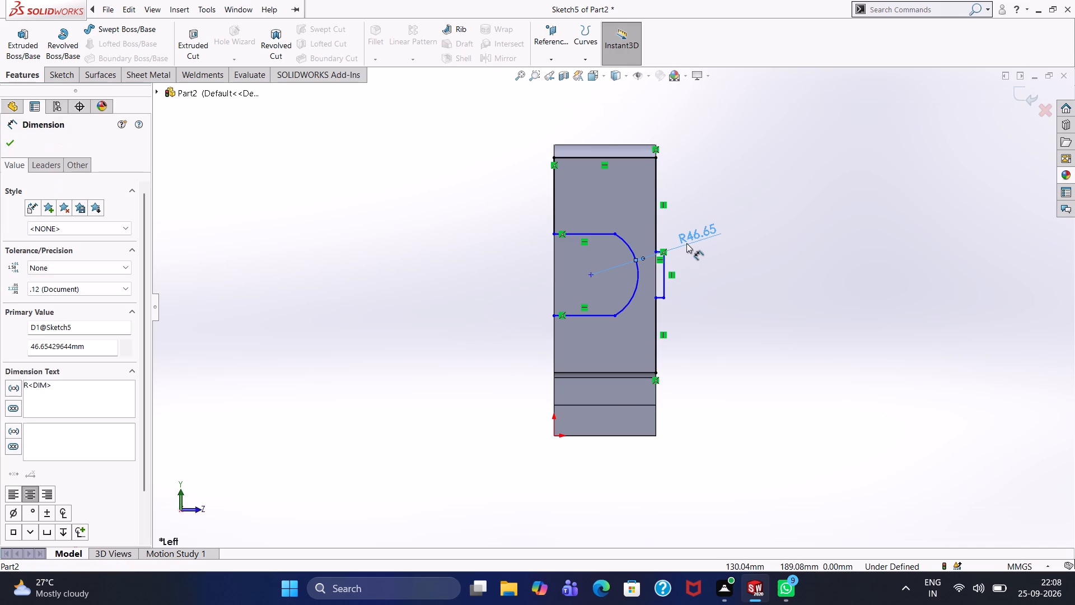
double_click(686, 243)
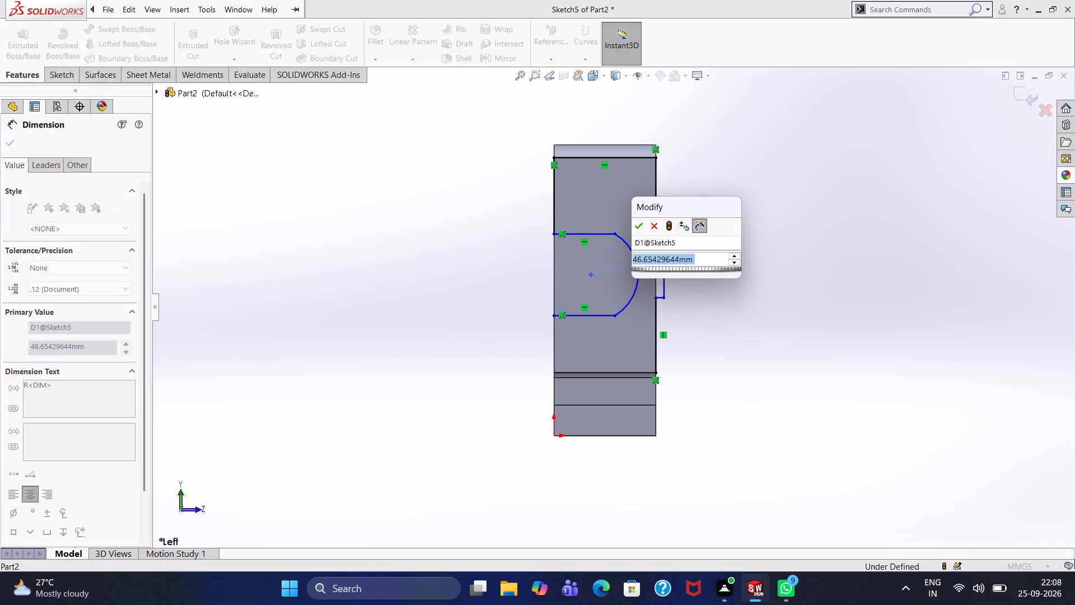
type("40")
key("Return")
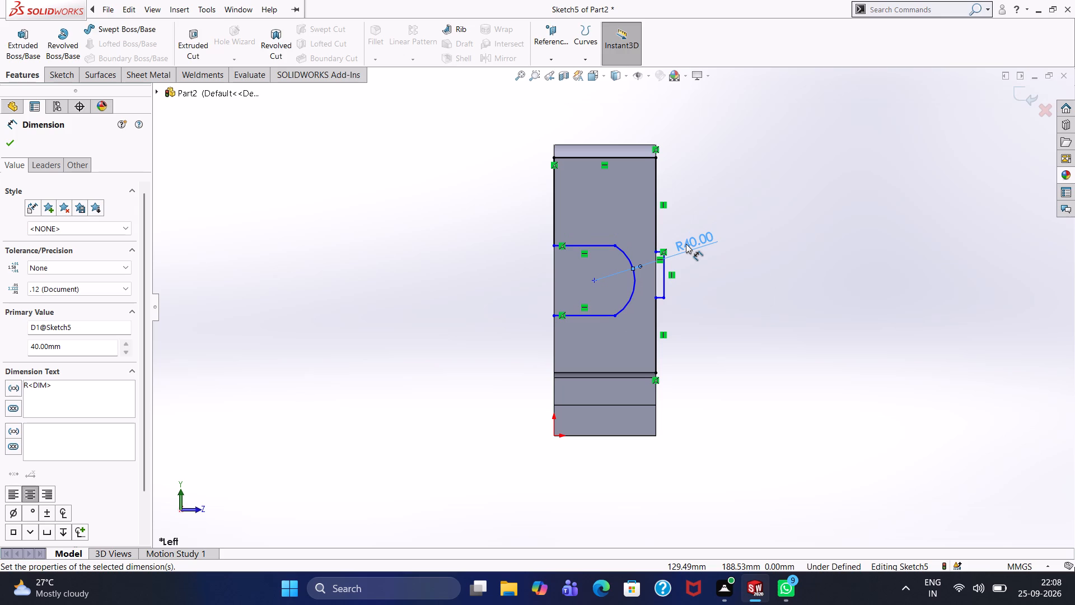
left_click(10, 145)
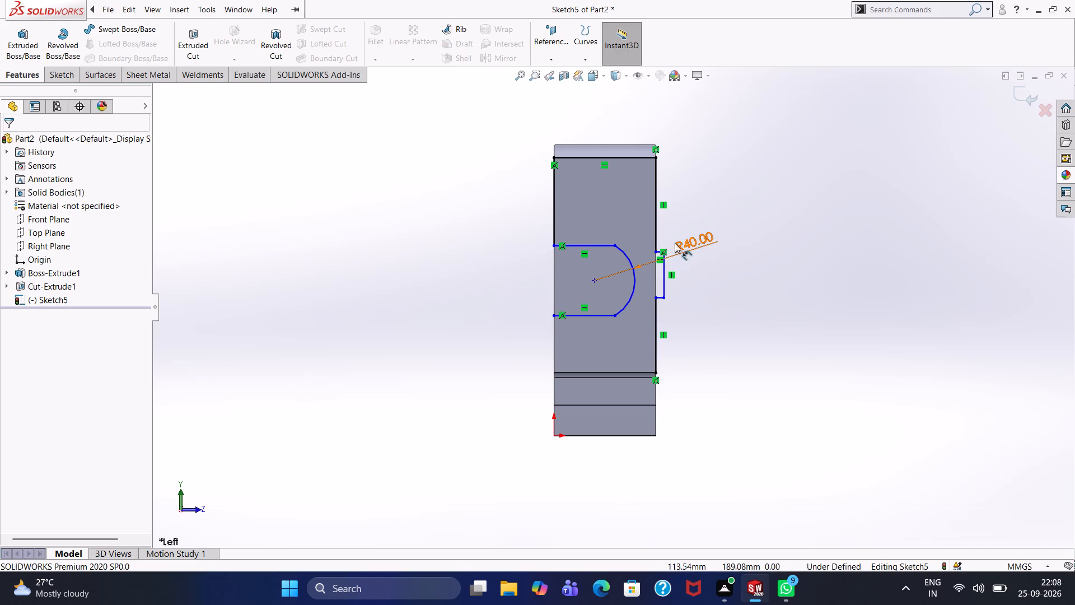
Start an extruded cut from the side sketch and try picking the arc profile's lines and arc as its direction reference.
middle_click_drag(732, 280, 606, 333)
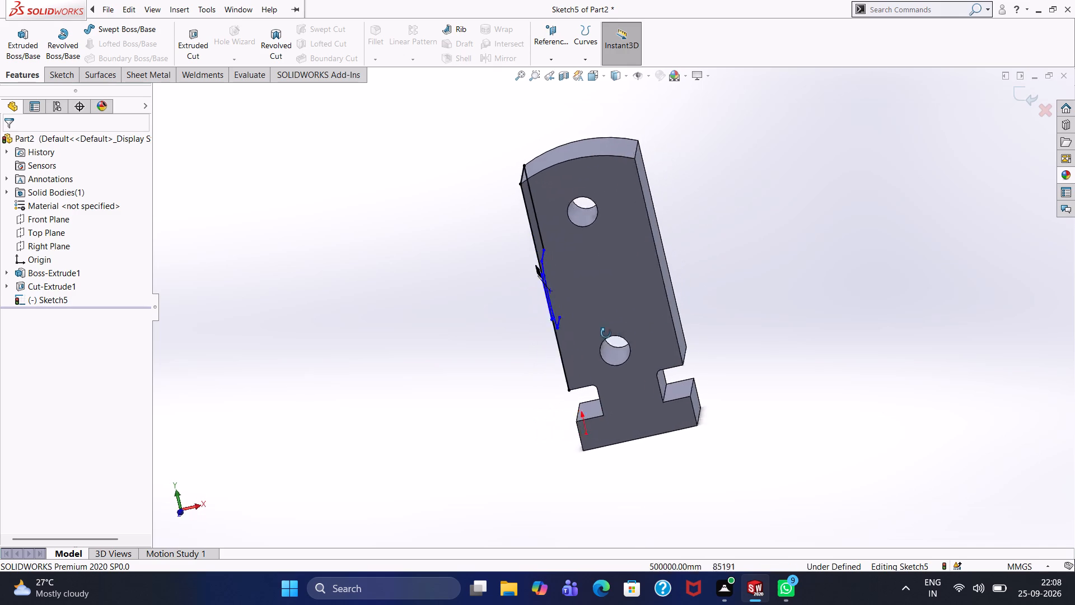
middle_click_drag(606, 333, 602, 333)
middle_click_drag(522, 333, 479, 352)
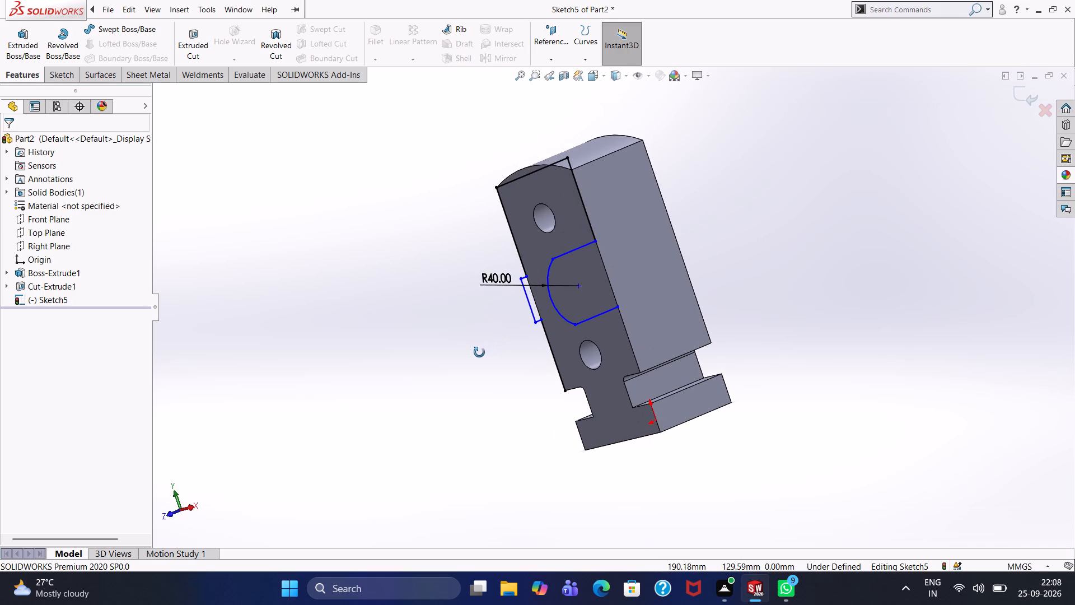
middle_click_drag(479, 352, 480, 353)
middle_click_drag(476, 345, 649, 352)
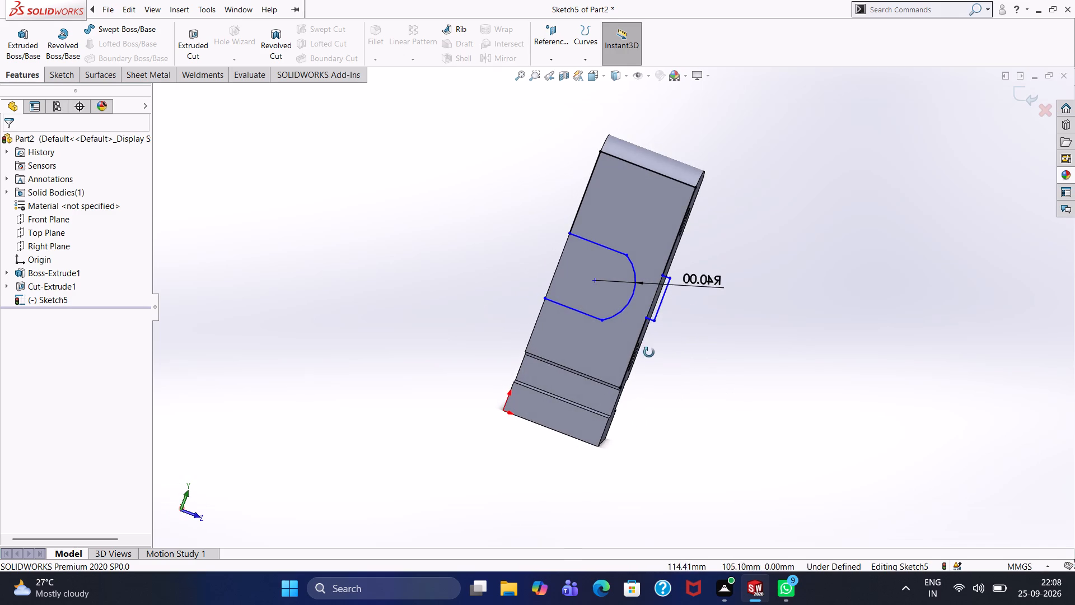
middle_click_drag(649, 352, 648, 351)
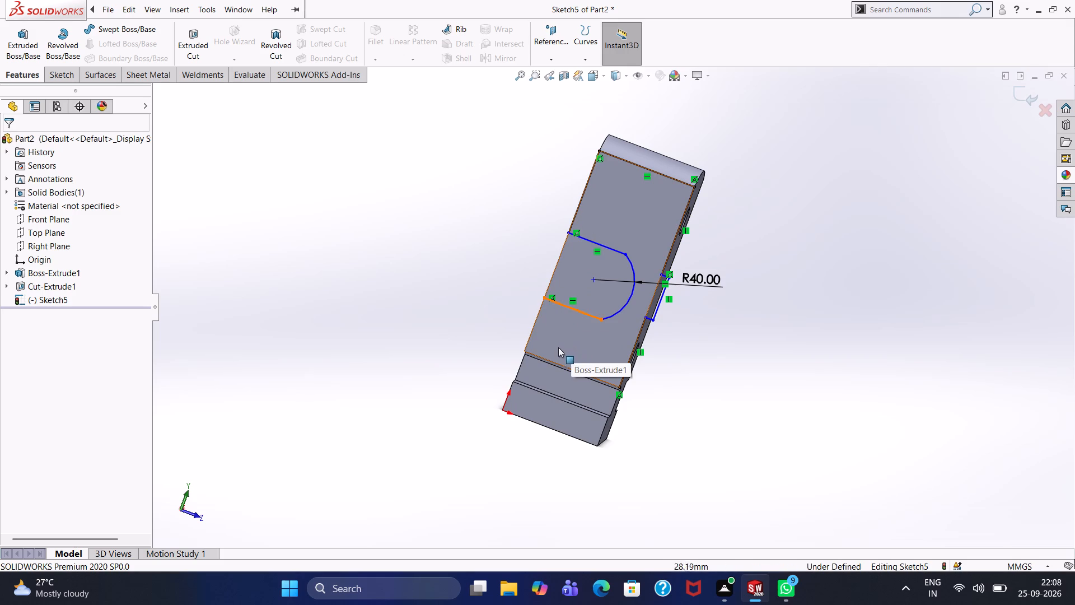
left_click(195, 54)
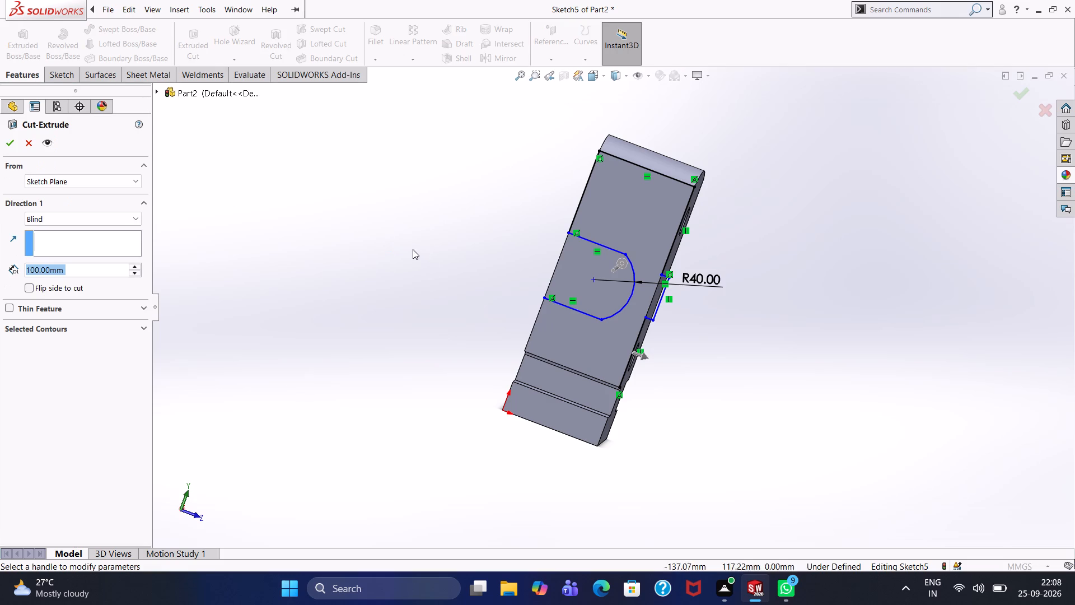
middle_click_drag(431, 268, 413, 270)
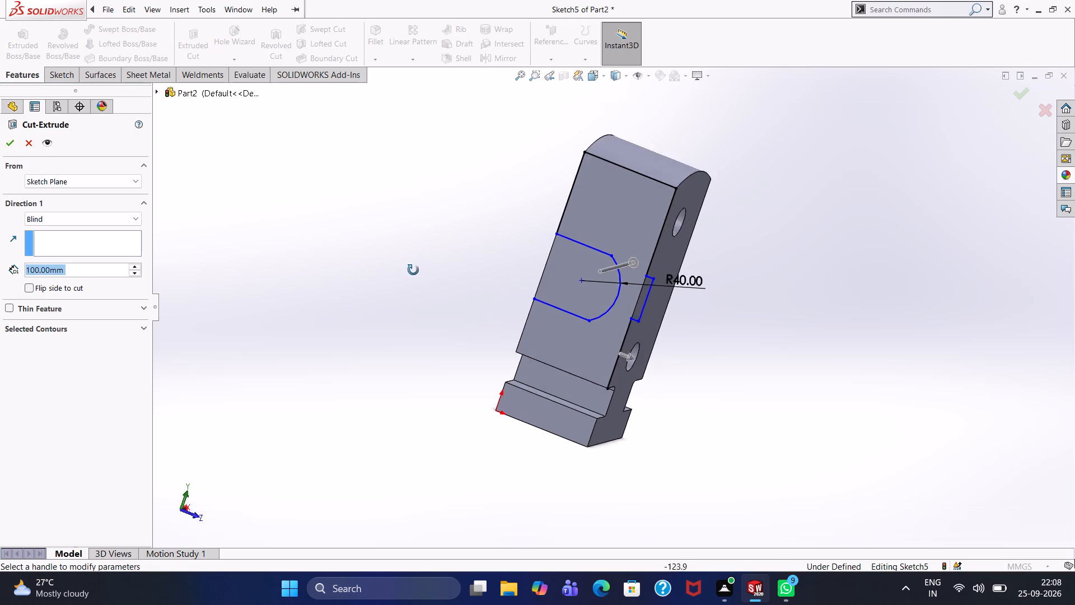
middle_click_drag(413, 270, 319, 262)
middle_click_drag(440, 240, 467, 265)
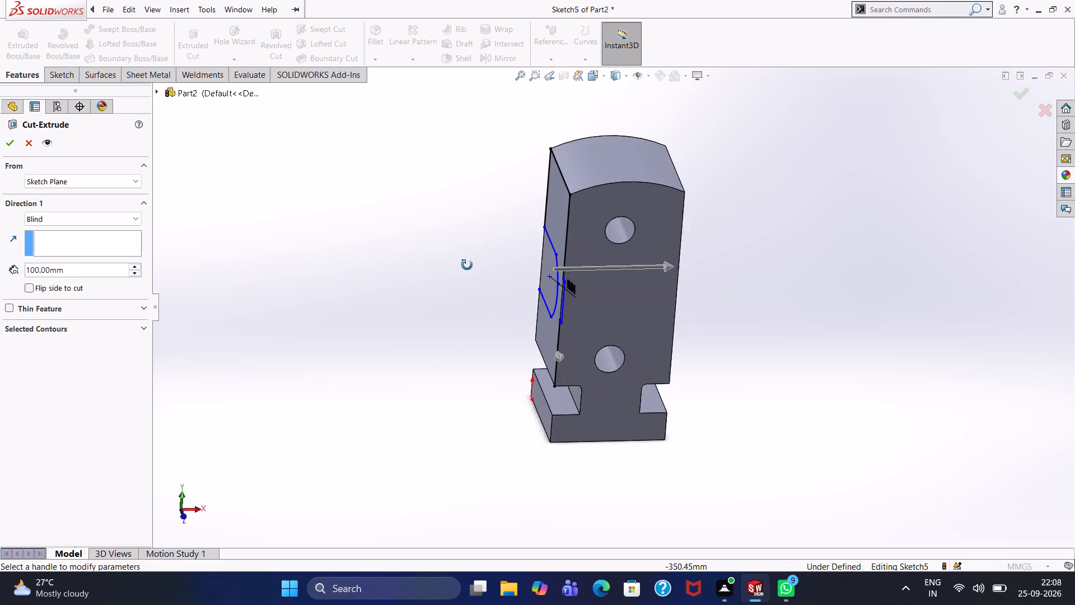
middle_click_drag(467, 265, 513, 267)
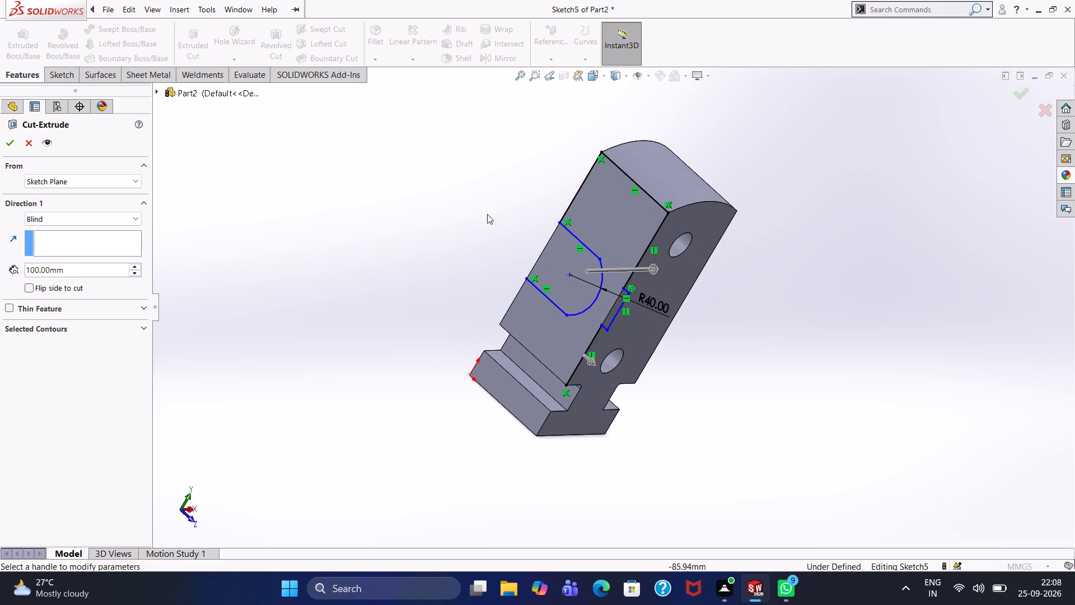
middle_click_drag(490, 213, 407, 216)
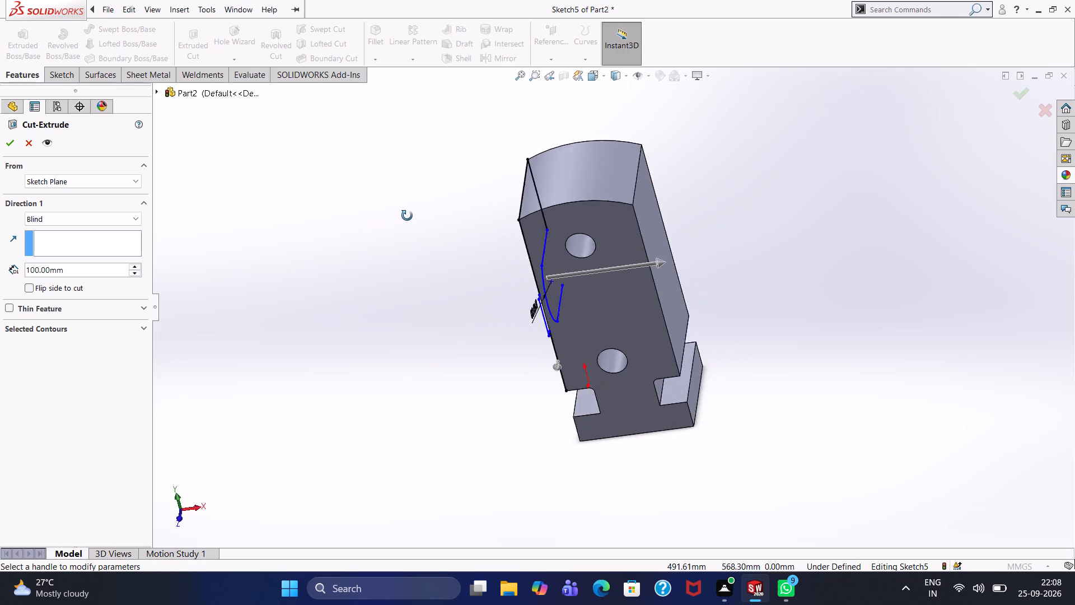
middle_click_drag(407, 216, 536, 198)
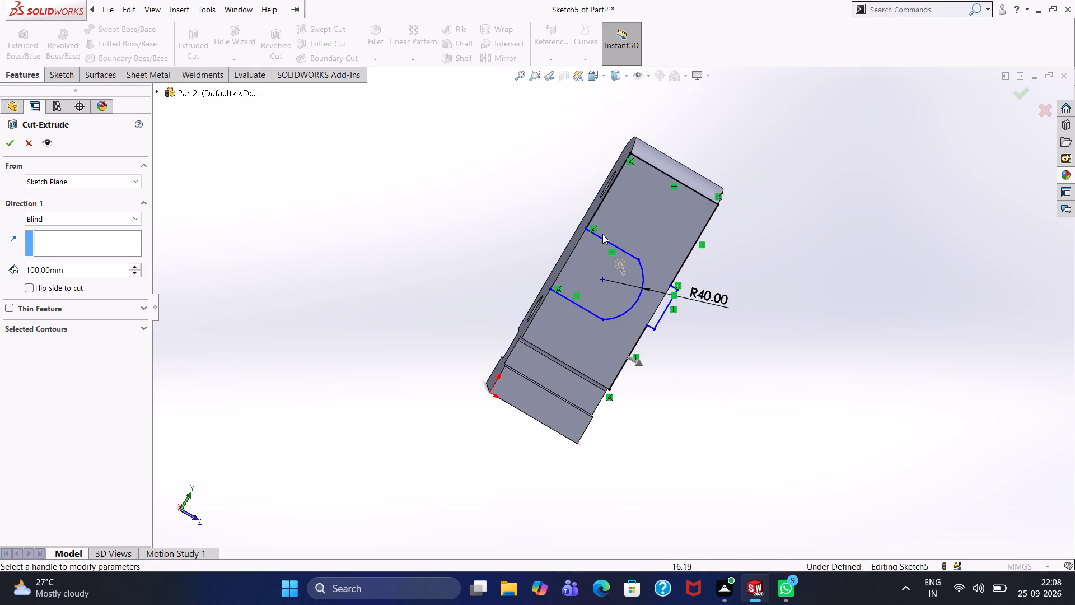
left_click(603, 239)
left_click(114, 242)
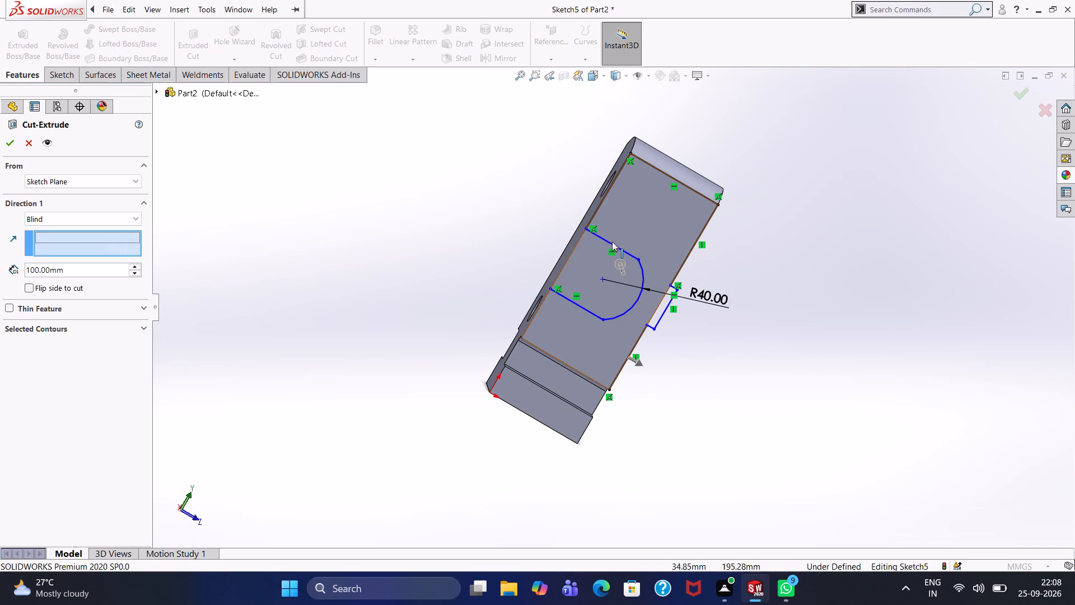
left_click(607, 243)
left_click(604, 240)
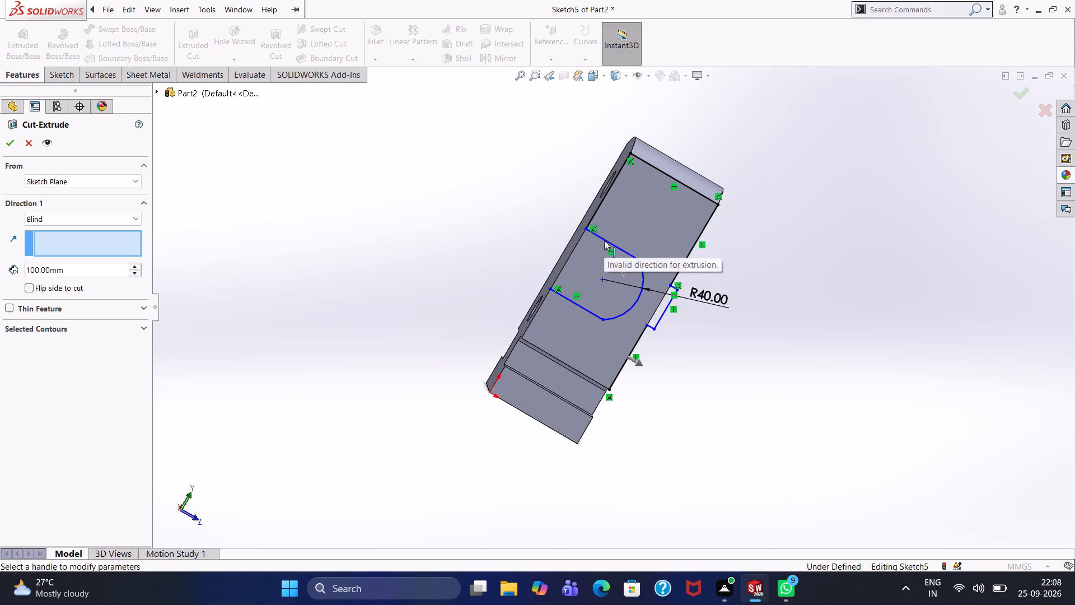
double_click(604, 240)
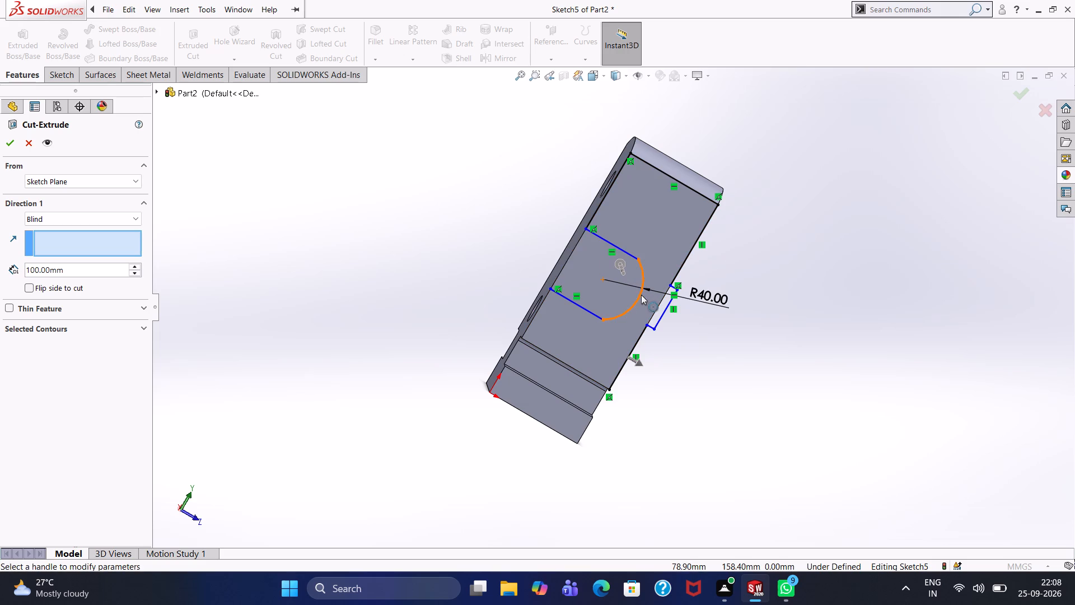
left_click(641, 295)
left_click(587, 313)
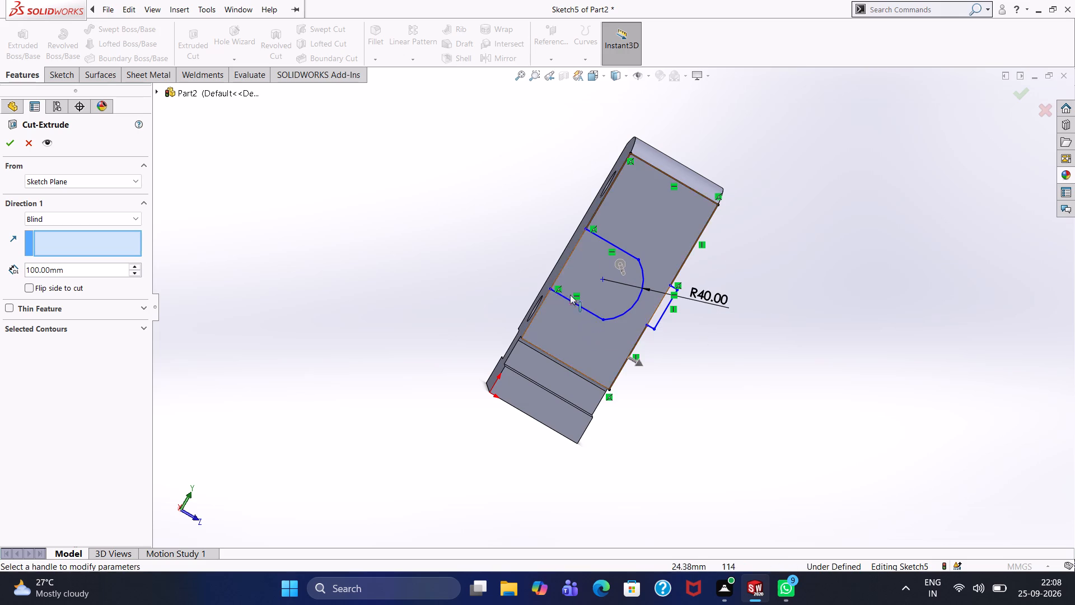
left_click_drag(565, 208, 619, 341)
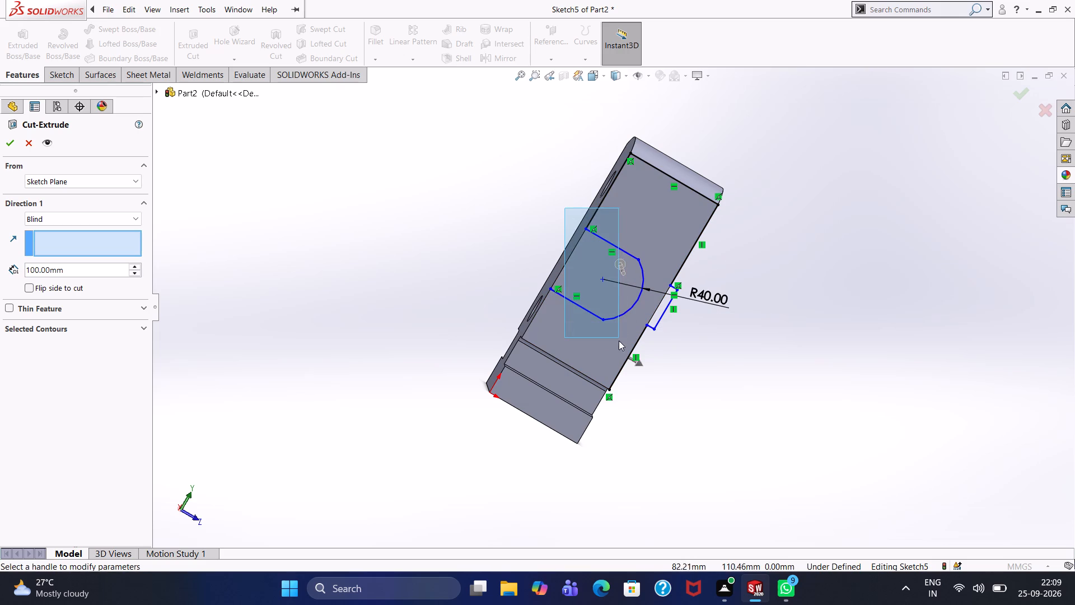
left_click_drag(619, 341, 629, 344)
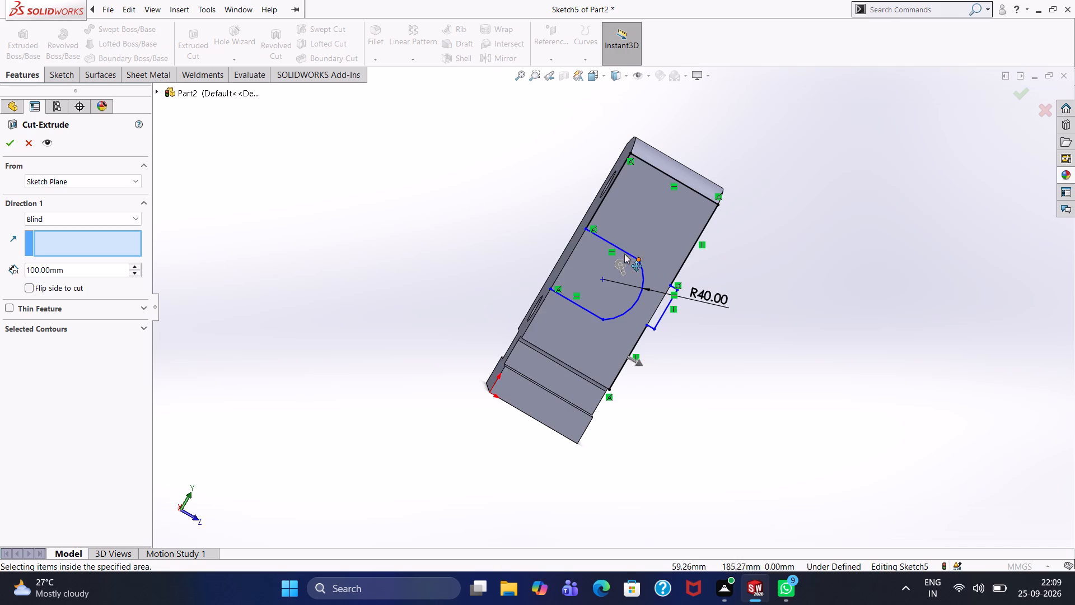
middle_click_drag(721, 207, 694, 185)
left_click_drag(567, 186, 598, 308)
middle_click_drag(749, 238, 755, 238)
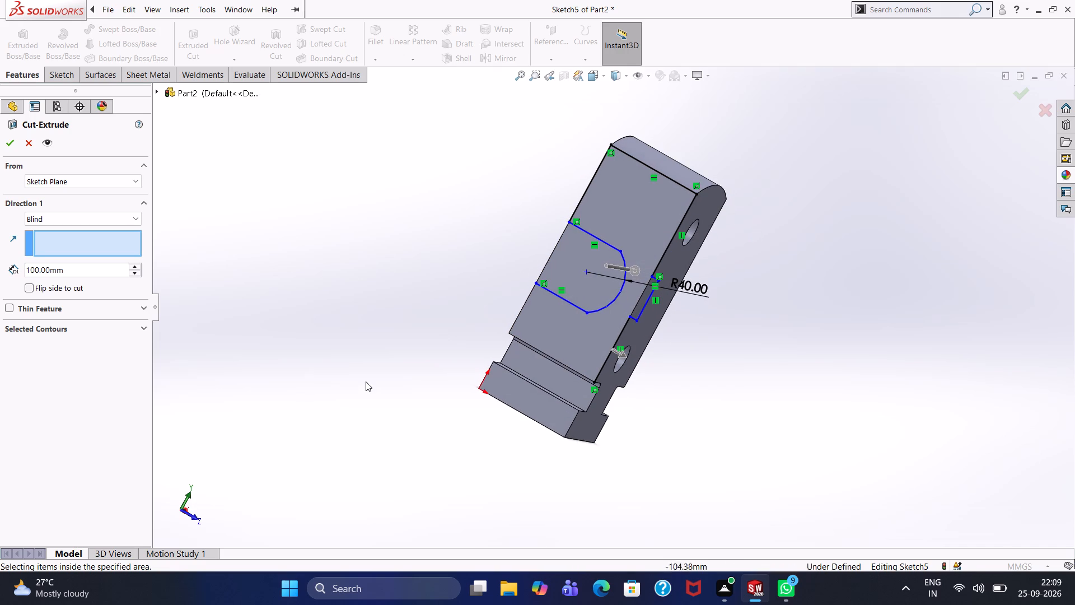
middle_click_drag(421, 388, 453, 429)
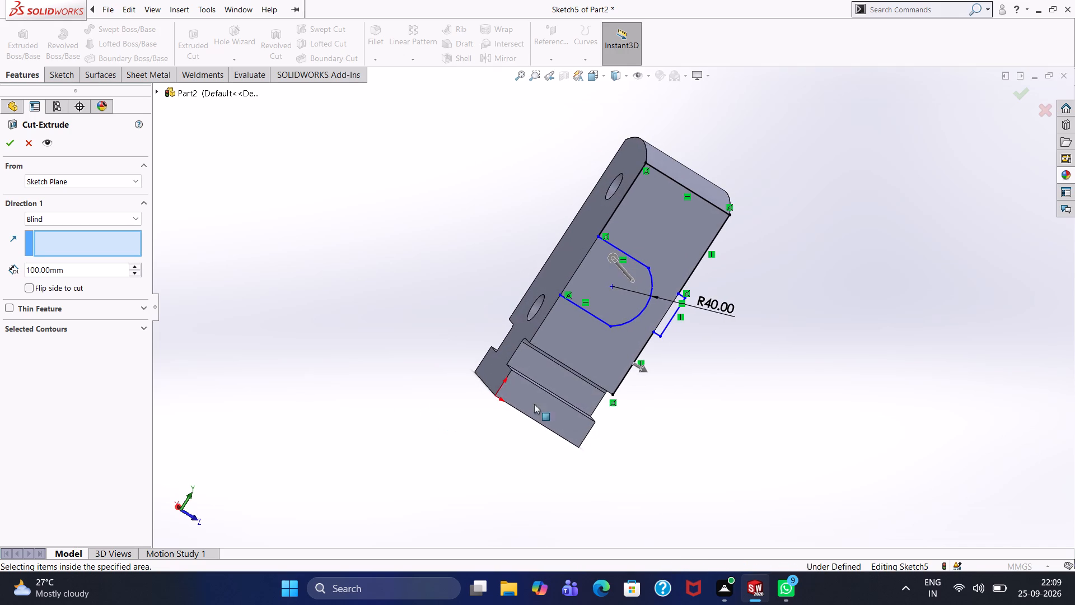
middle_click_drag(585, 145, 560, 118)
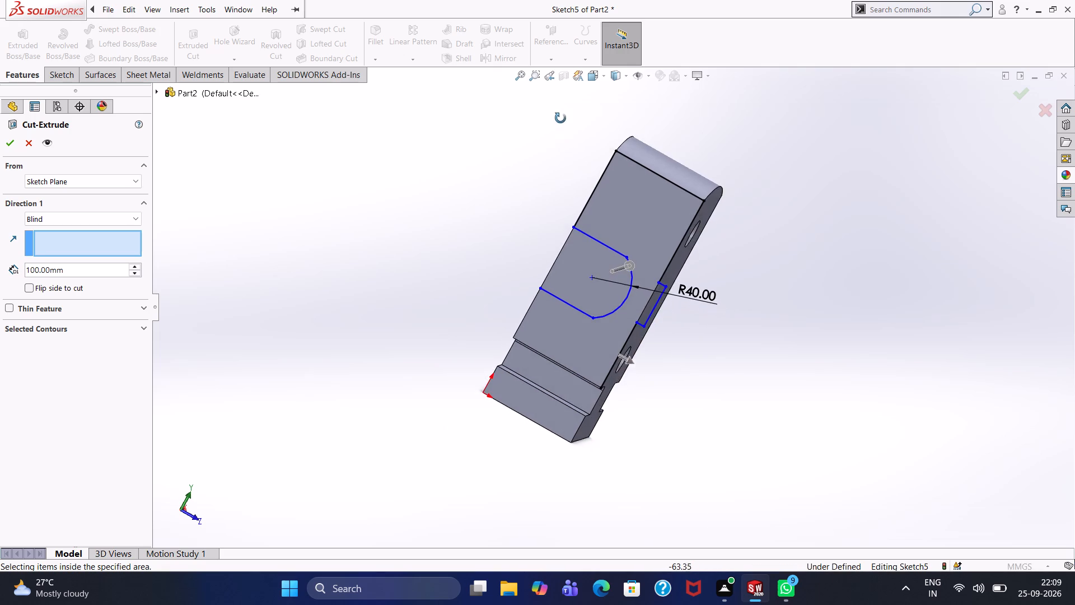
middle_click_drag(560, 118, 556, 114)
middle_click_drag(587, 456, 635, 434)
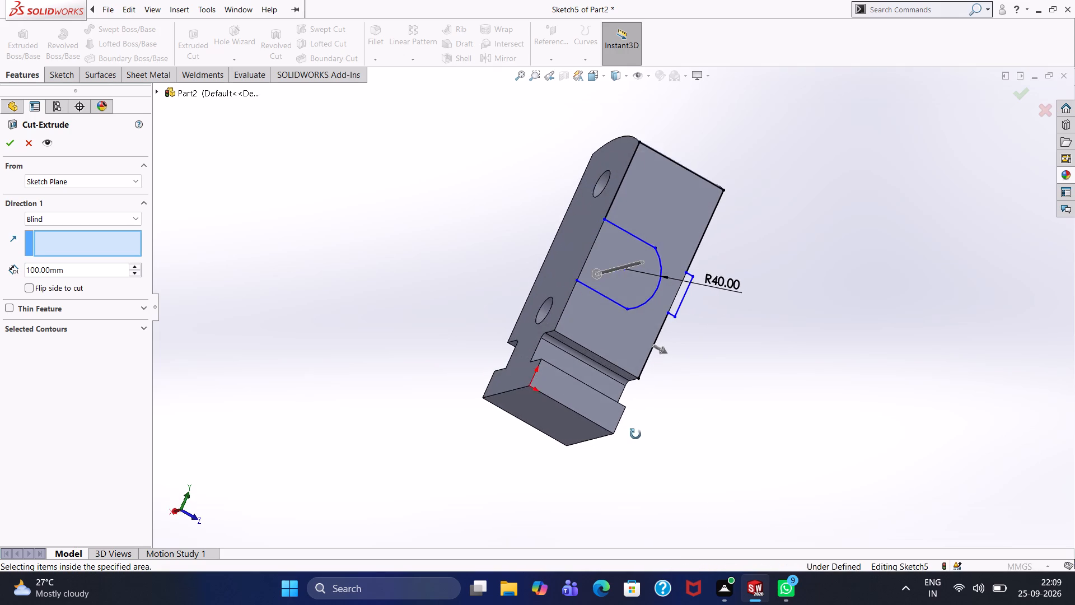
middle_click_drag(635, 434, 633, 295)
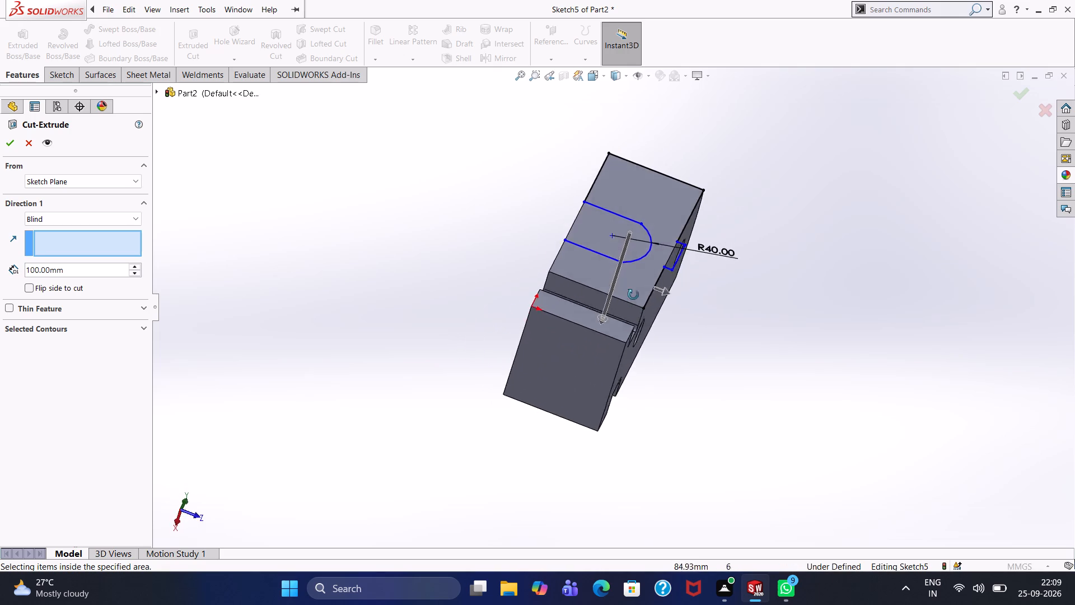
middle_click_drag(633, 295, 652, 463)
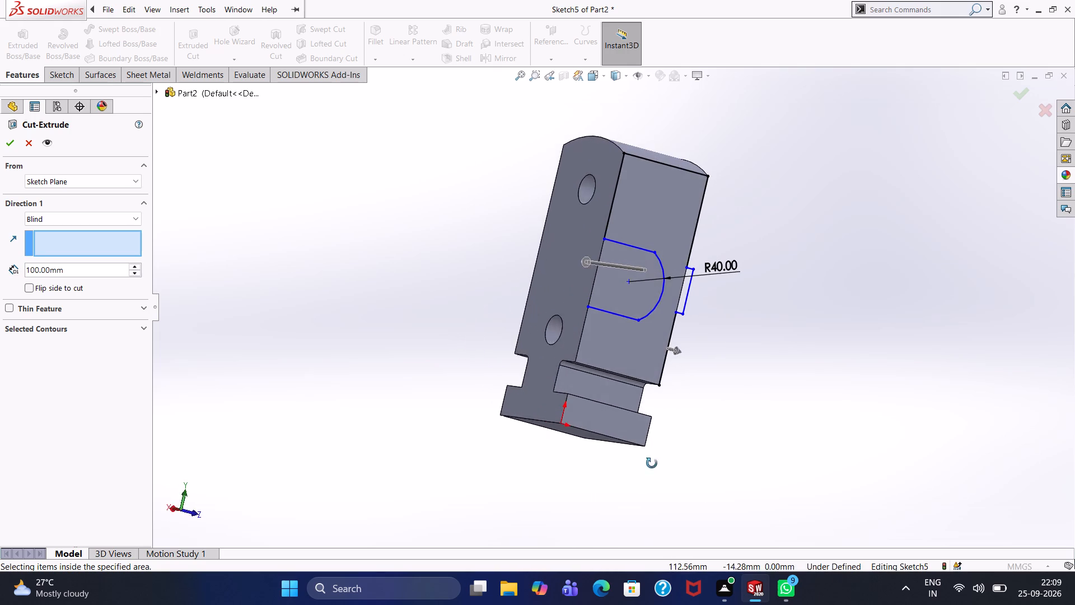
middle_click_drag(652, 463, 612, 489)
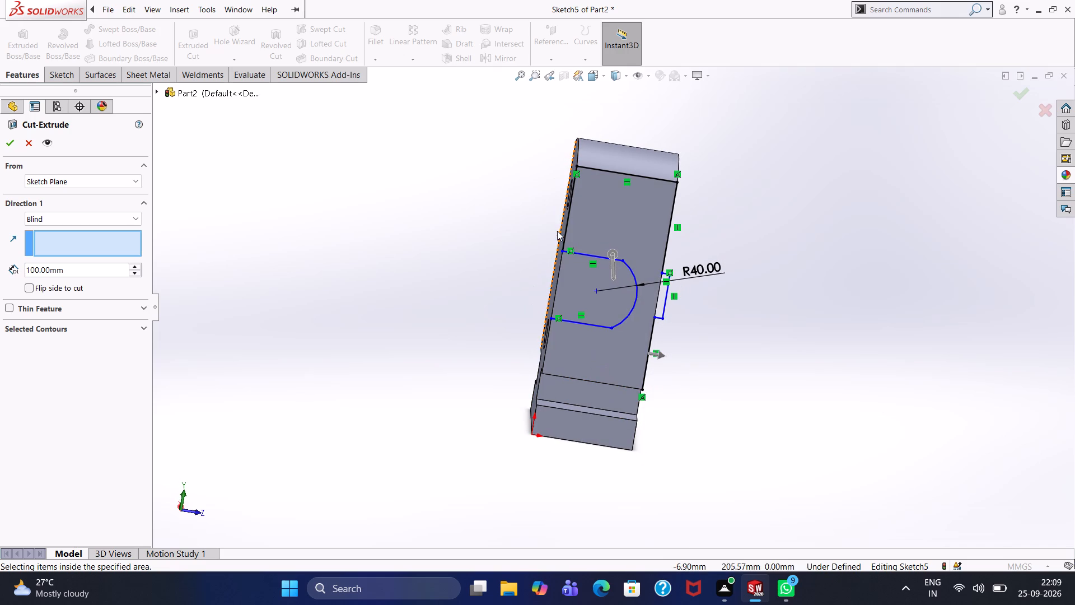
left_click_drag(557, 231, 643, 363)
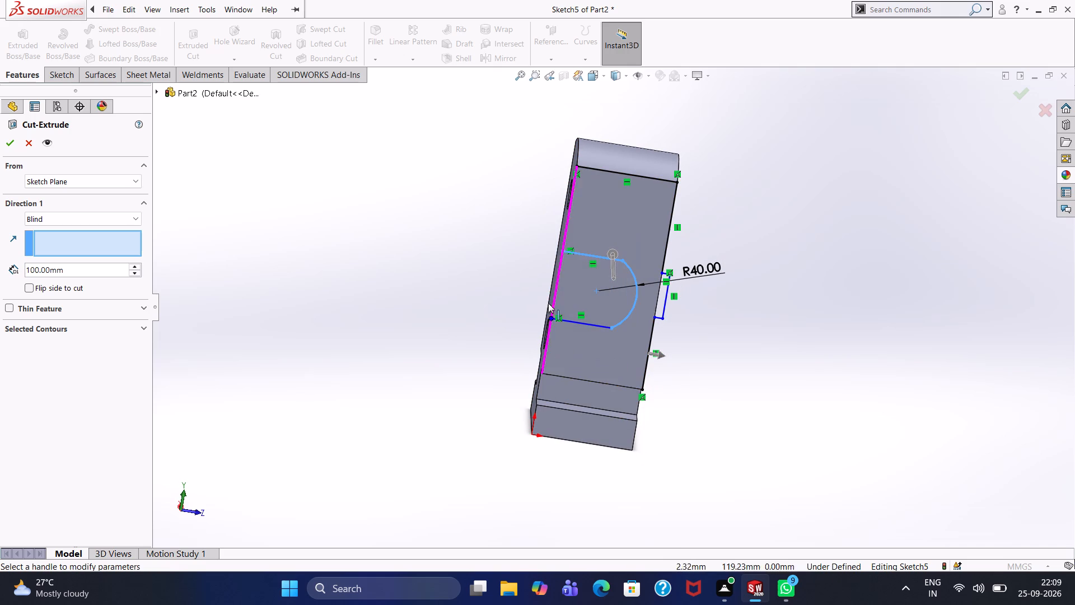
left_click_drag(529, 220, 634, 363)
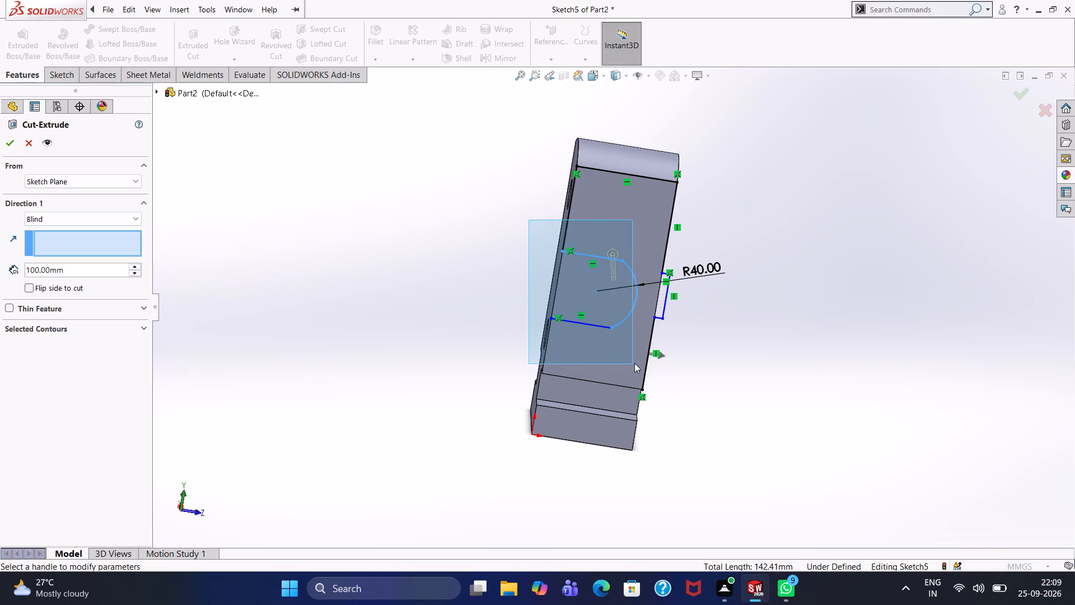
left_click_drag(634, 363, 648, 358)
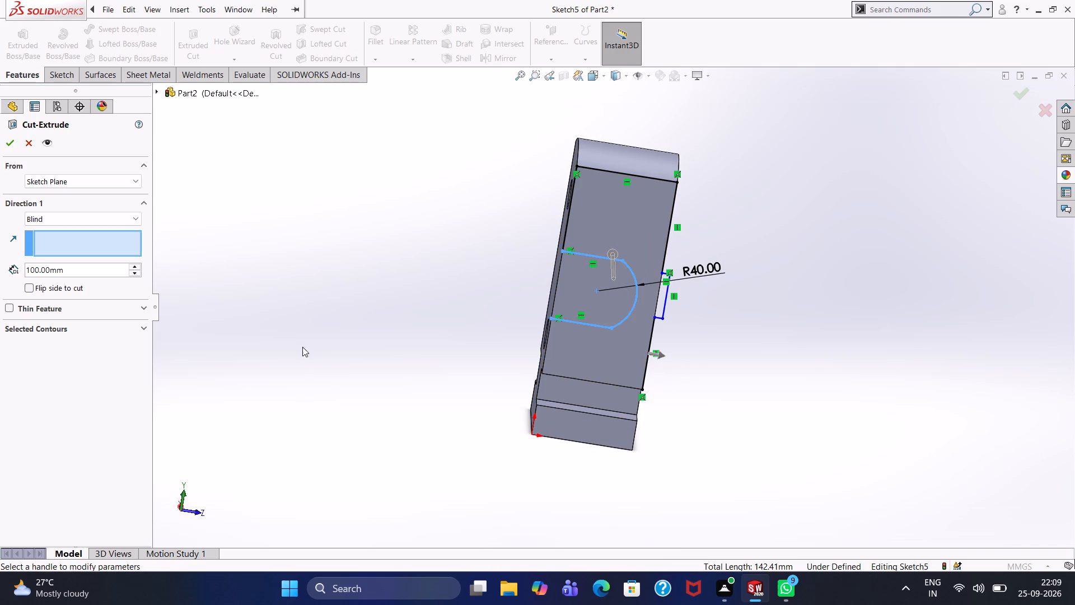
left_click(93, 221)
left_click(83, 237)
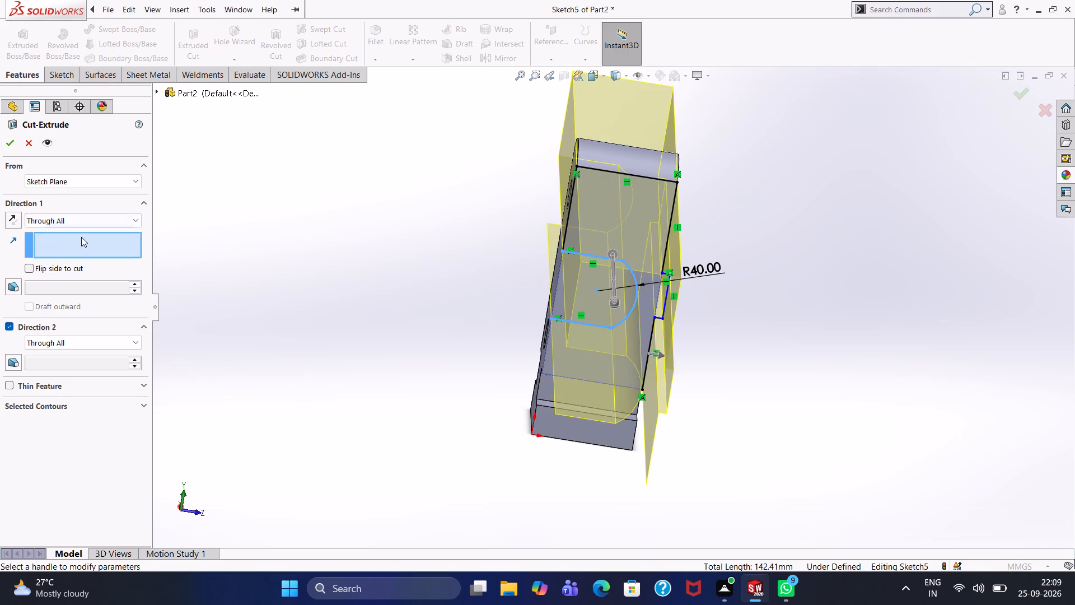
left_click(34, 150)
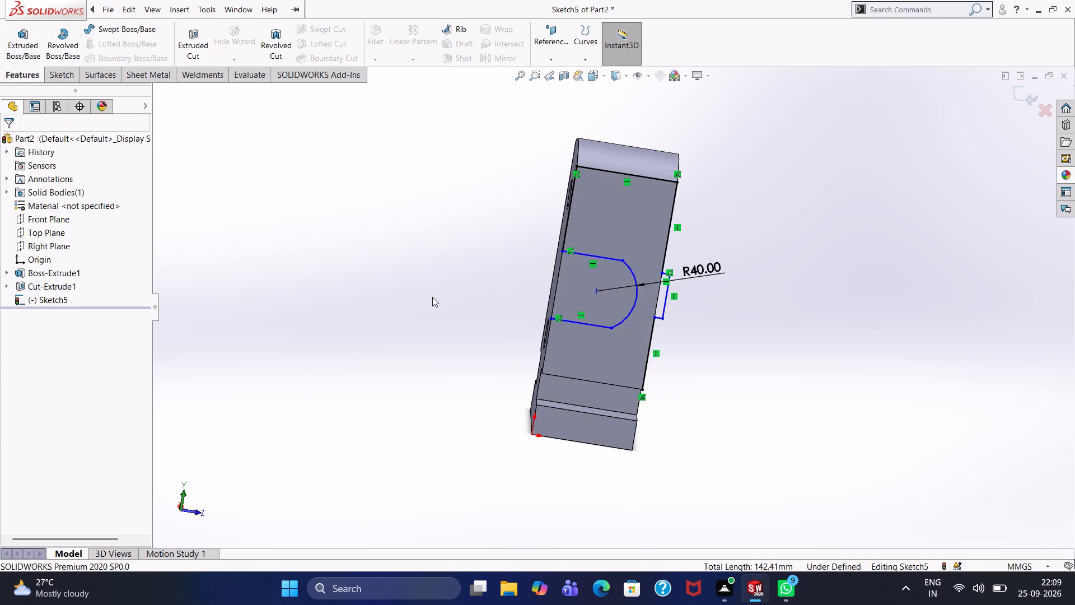
Examine the open side sketch's R40 arc profile and tab outline against the body from several angles.
scroll(432, 297, "up", 3)
scroll(464, 291, "down", 3)
scroll(526, 283, "up", 2)
scroll(525, 281, "down", 2)
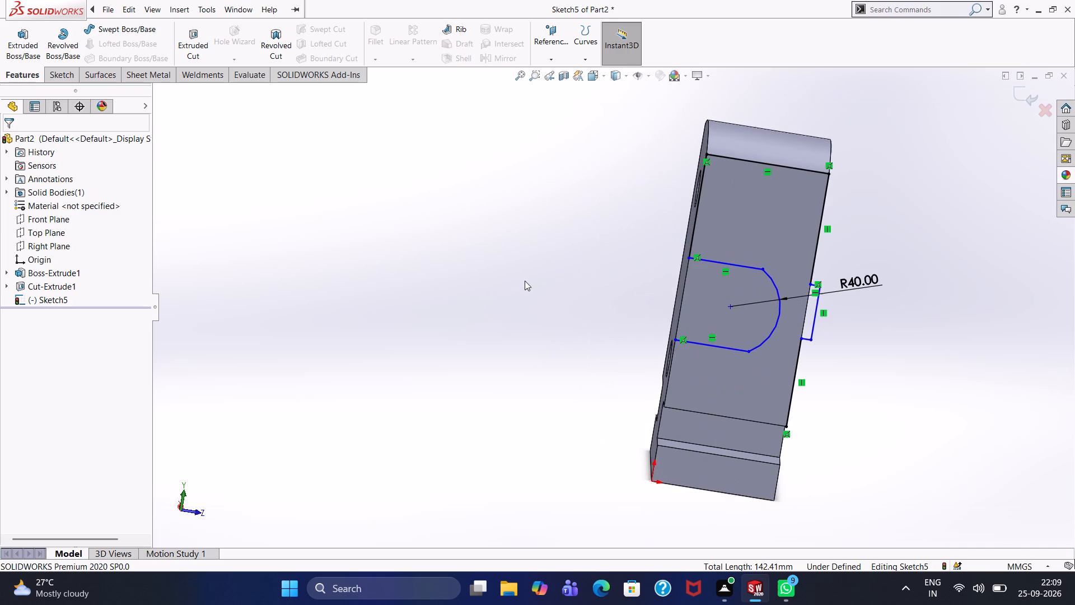
scroll(556, 278, "up", 1)
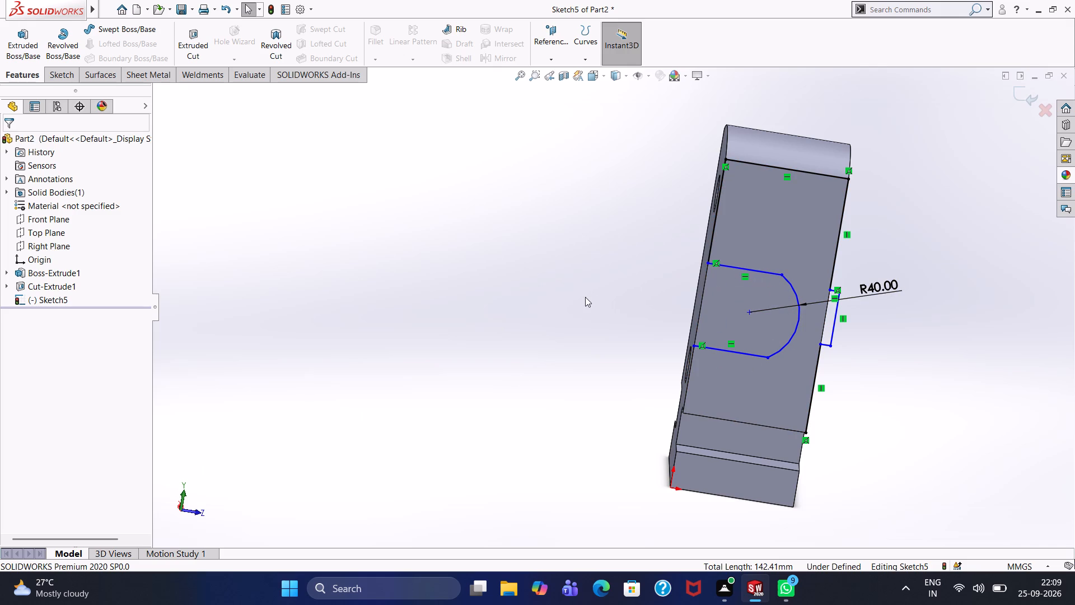
left_click(524, 258)
middle_click_drag(601, 304, 601, 304)
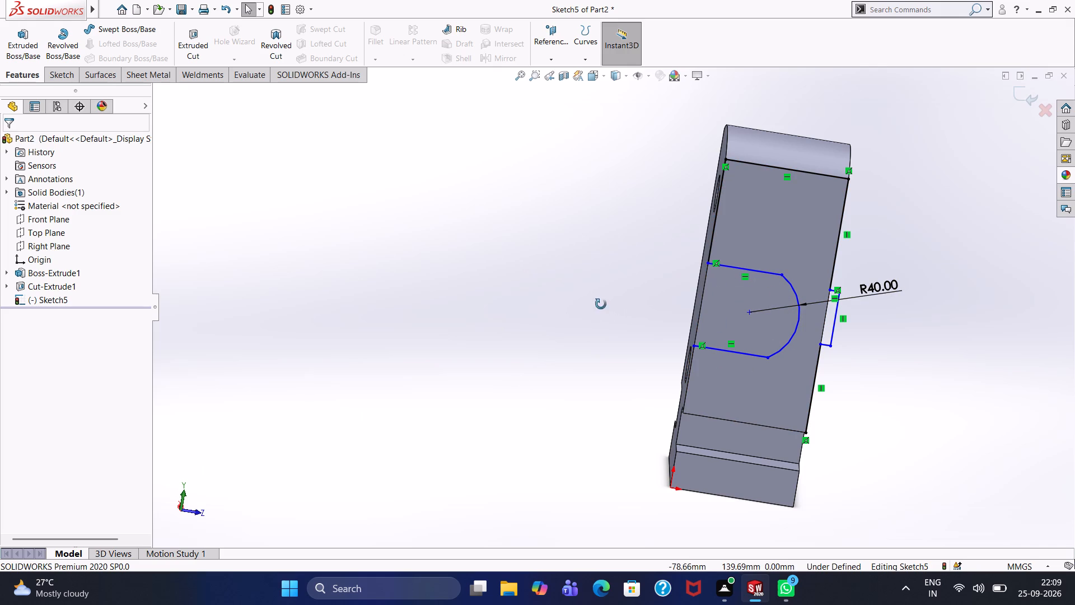
middle_click_drag(601, 304, 647, 334)
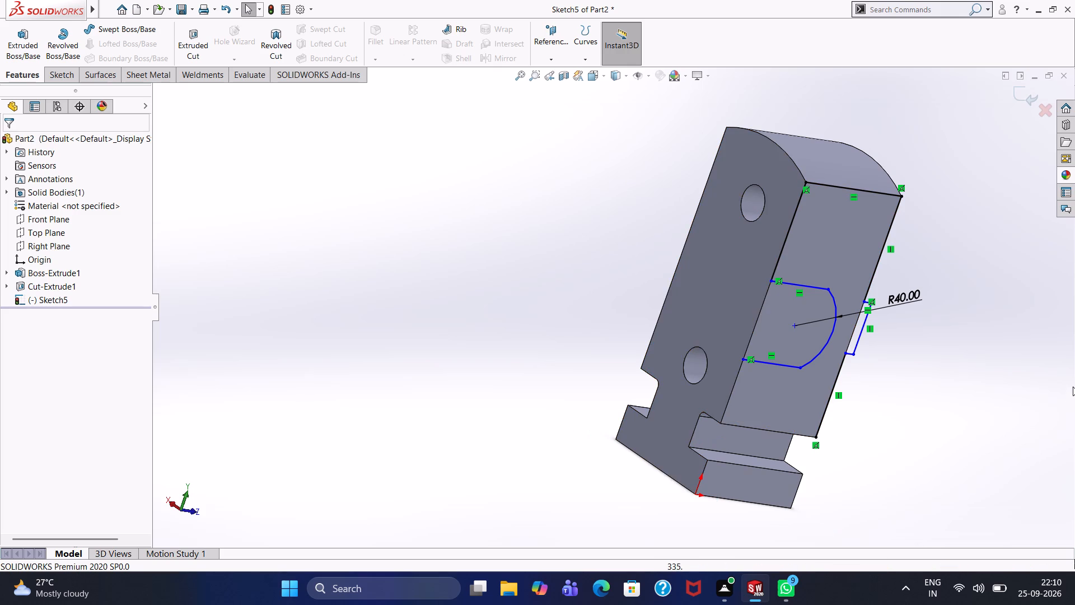
middle_click_drag(931, 165, 886, 135)
scroll(872, 224, "down", 1)
scroll(870, 220, "up", 1)
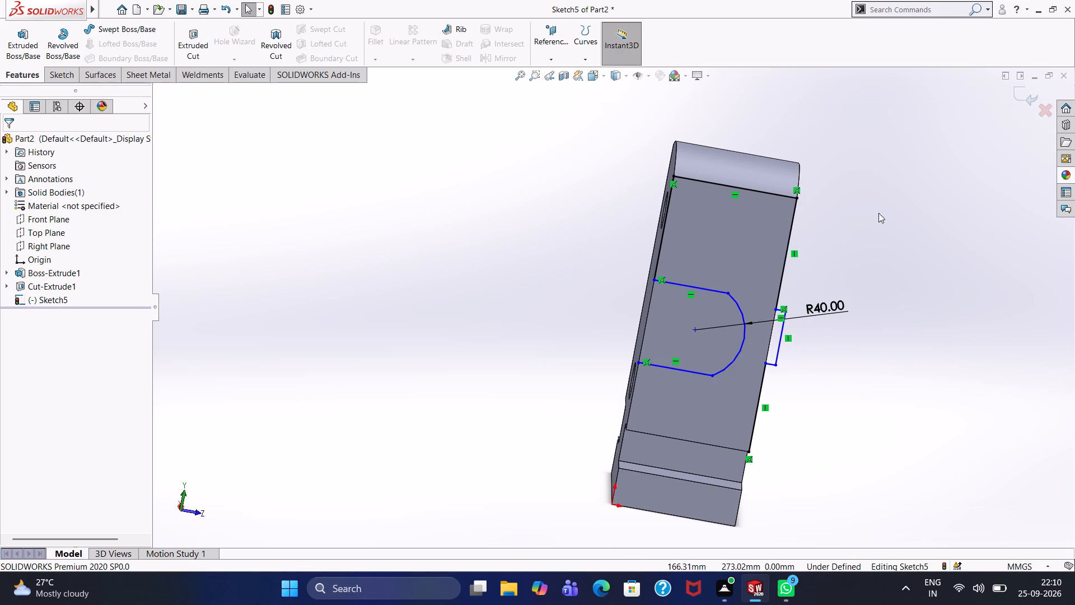
scroll(880, 216, "down", 3)
scroll(880, 194, "up", 5)
scroll(872, 210, "down", 1)
scroll(725, 332, "up", 1)
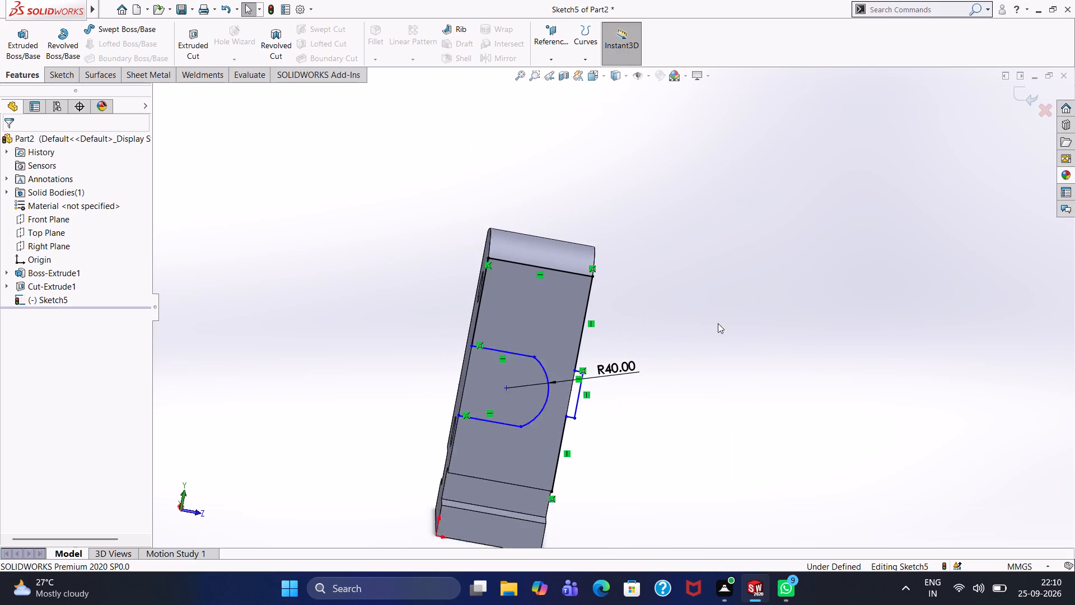
scroll(718, 323, "up", 1)
scroll(673, 356, "up", 1)
scroll(625, 403, "up", 2)
scroll(621, 386, "down", 1)
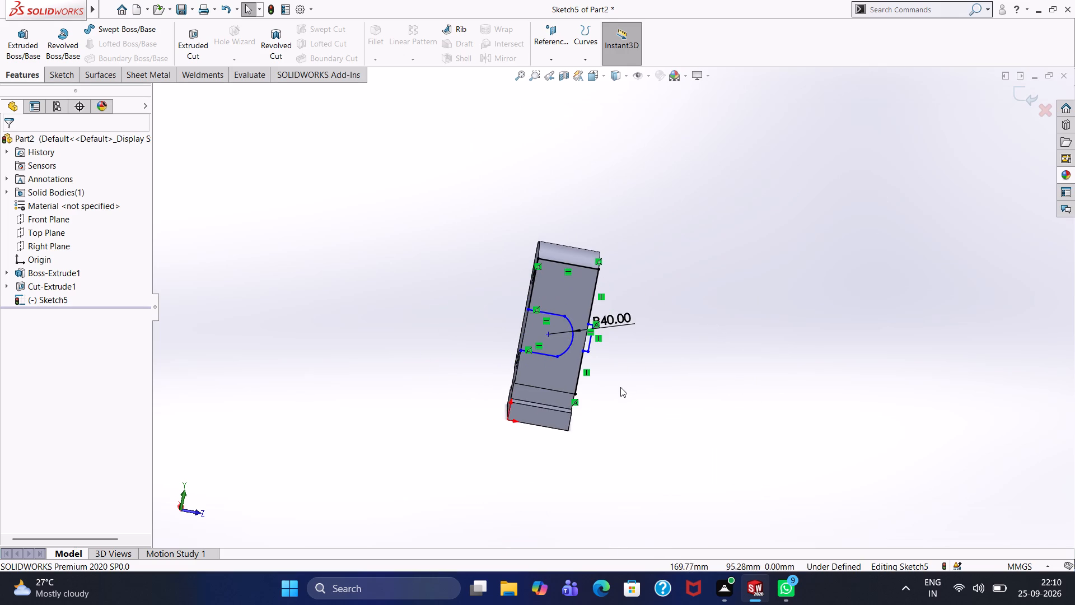
scroll(545, 397, "down", 3)
scroll(537, 384, "up", 2)
scroll(529, 366, "down", 2)
scroll(530, 327, "up", 3)
scroll(534, 308, "down", 1)
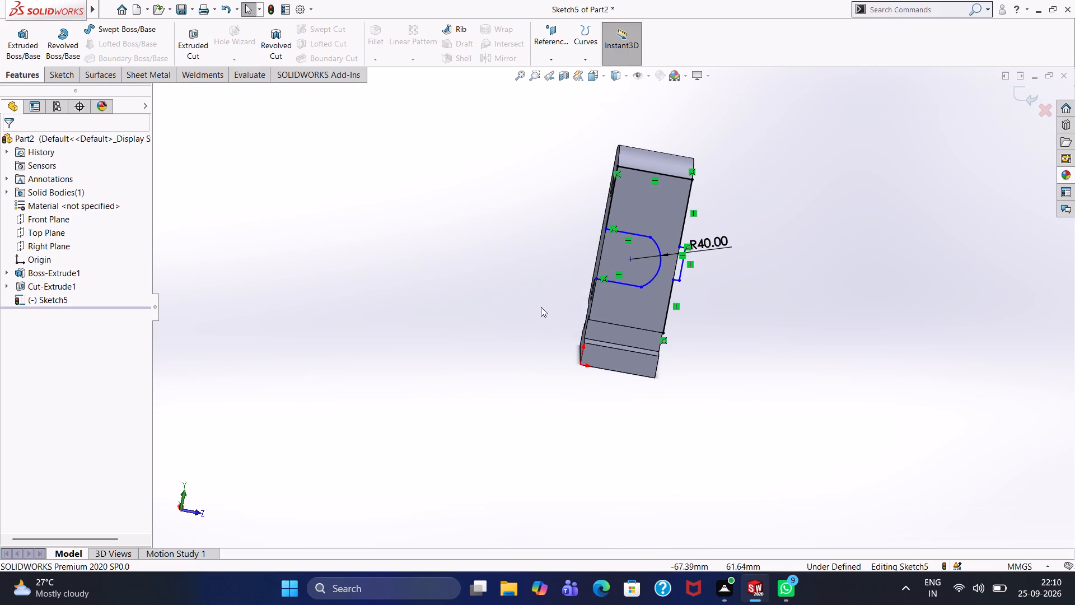
scroll(550, 282, "down", 1)
scroll(553, 276, "up", 1)
scroll(553, 276, "down", 1)
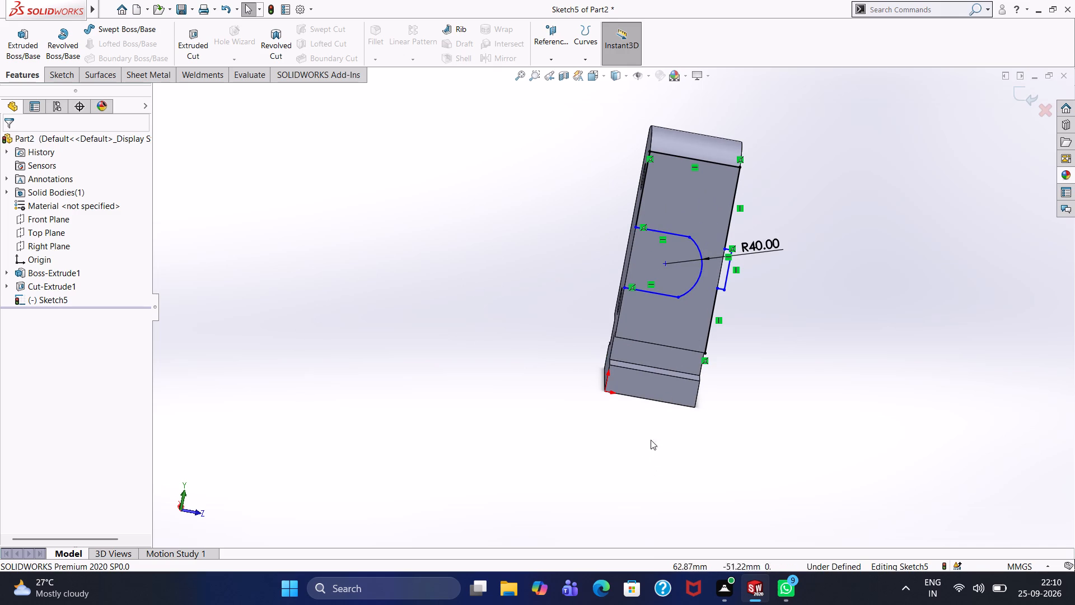
scroll(774, 296, "up", 2)
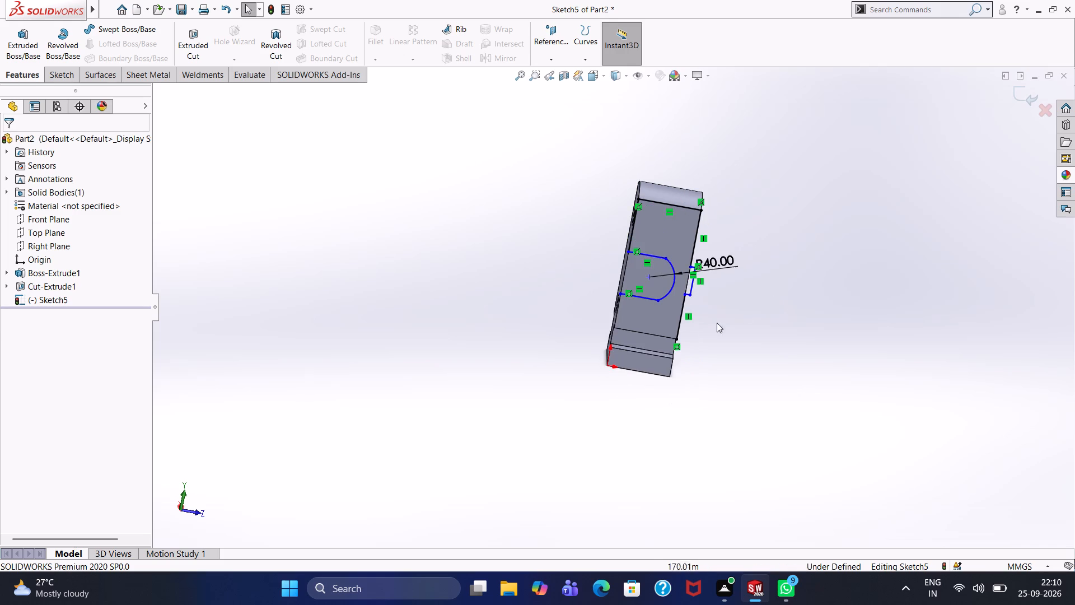
scroll(708, 304, "down", 4)
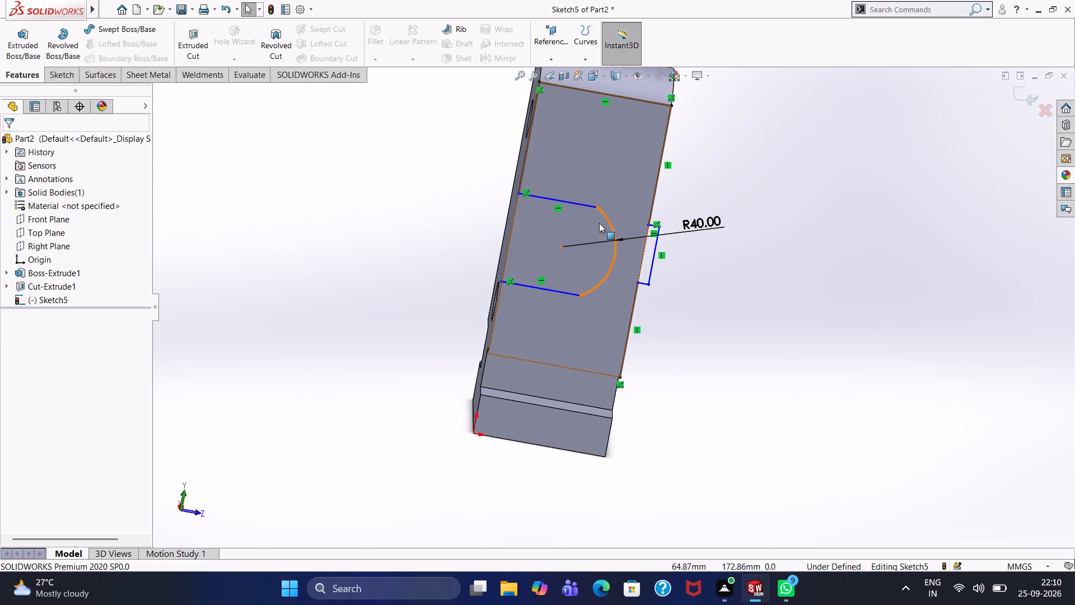
scroll(601, 220, "down", 2)
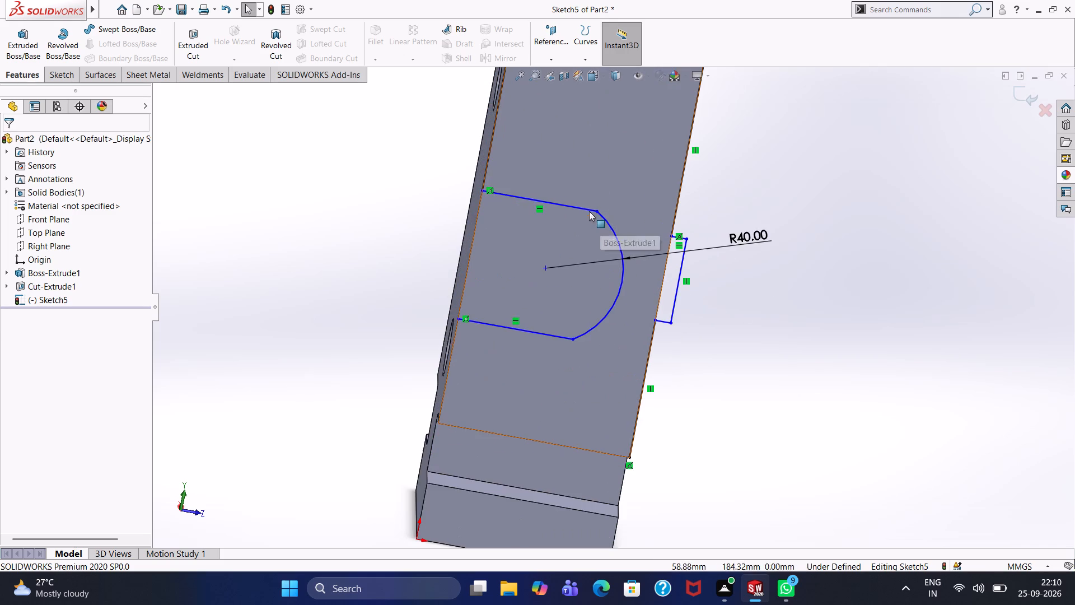
scroll(590, 210, "up", 3)
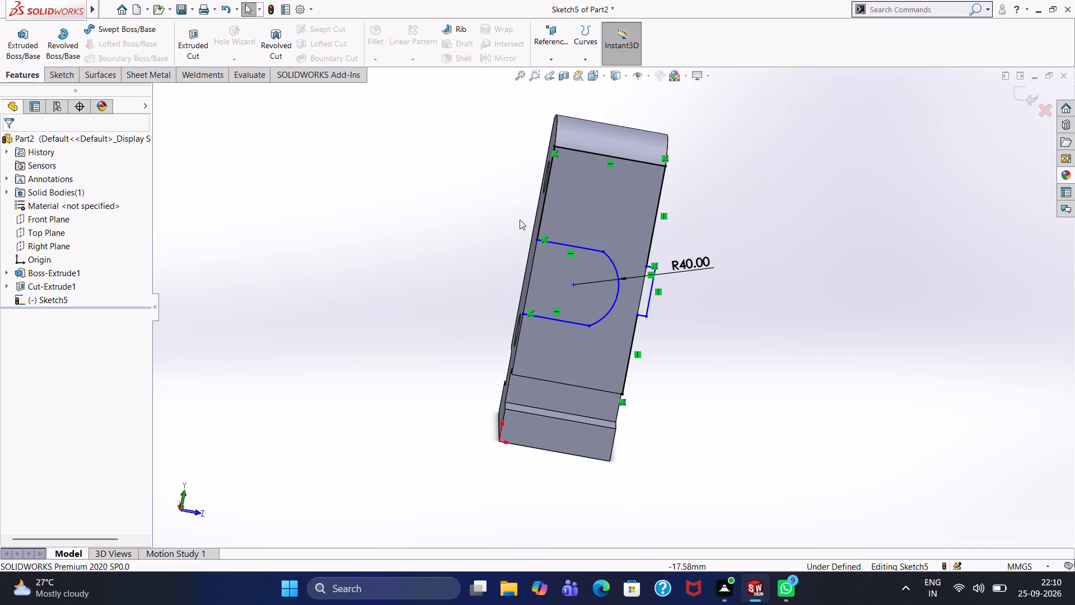
scroll(923, 336, "down", 1)
scroll(901, 354, "up", 4)
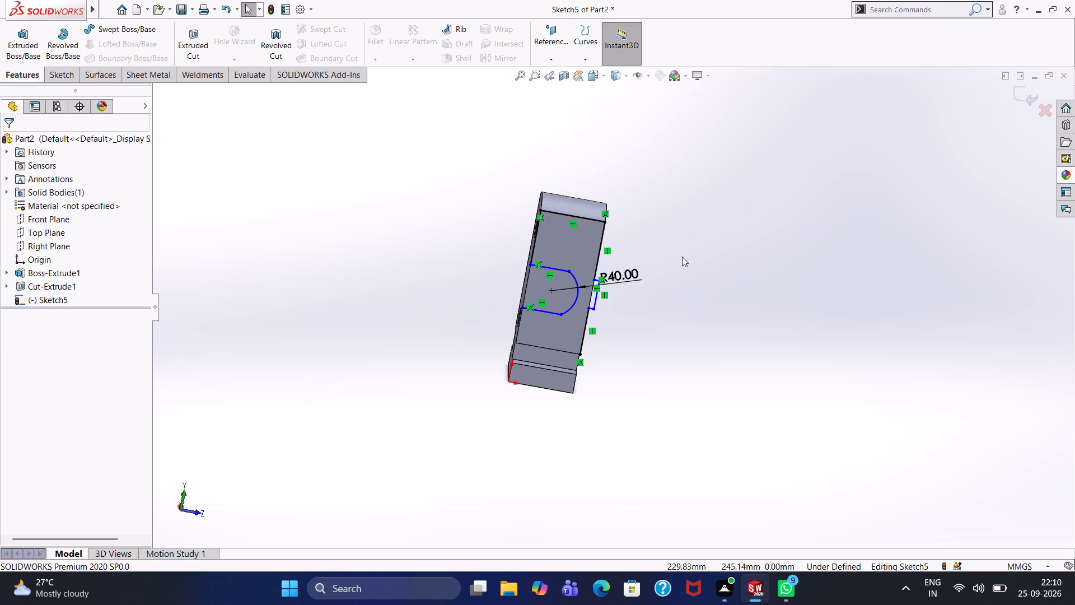
middle_click_drag(633, 327, 617, 280)
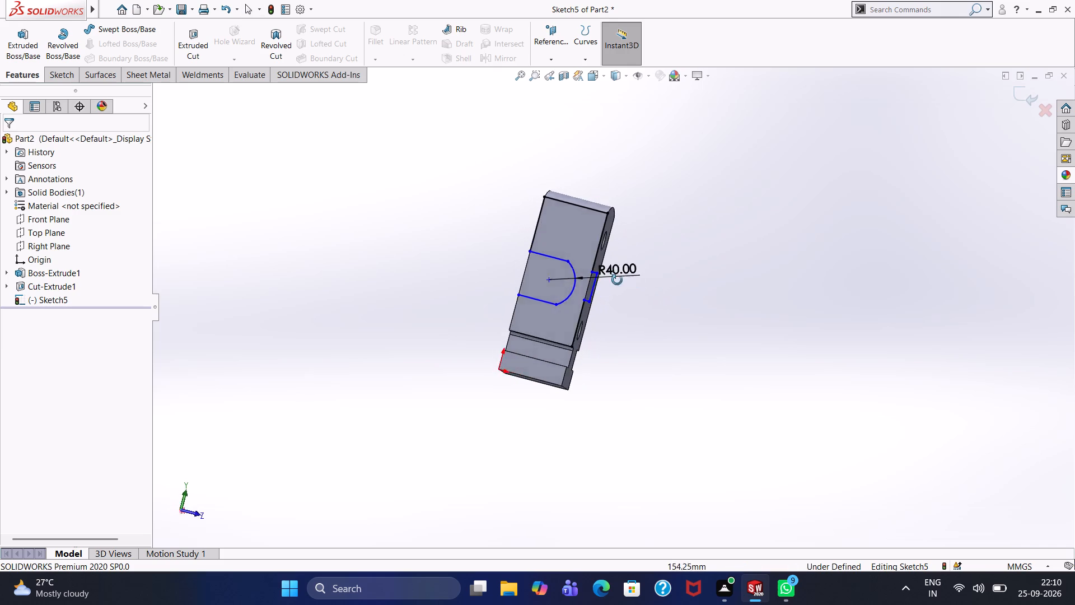
middle_click_drag(617, 280, 639, 232)
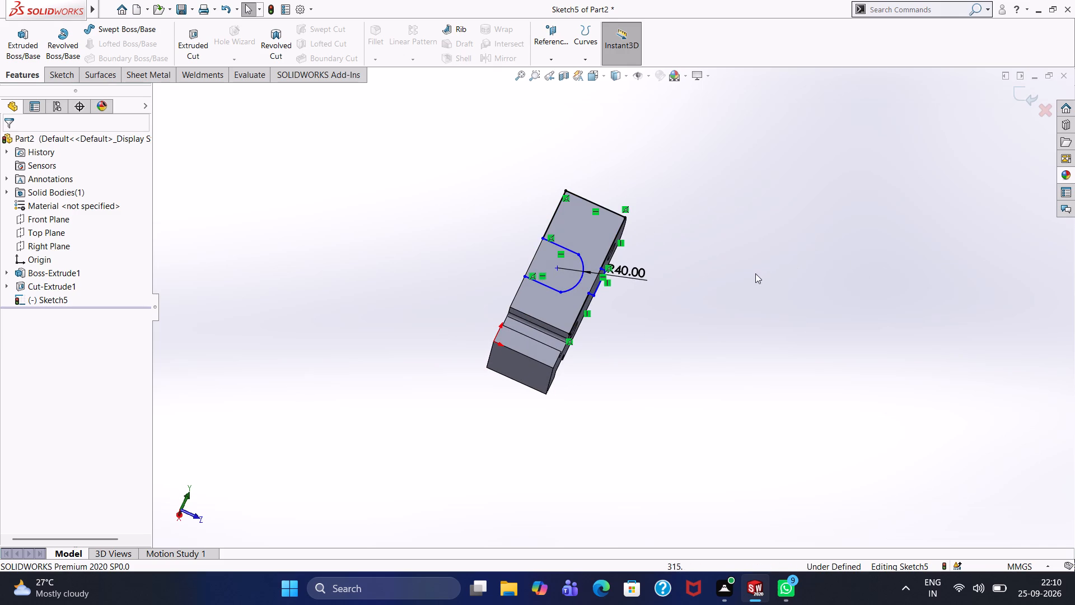
scroll(493, 260, "up", 1)
middle_click_drag(471, 218, 470, 218)
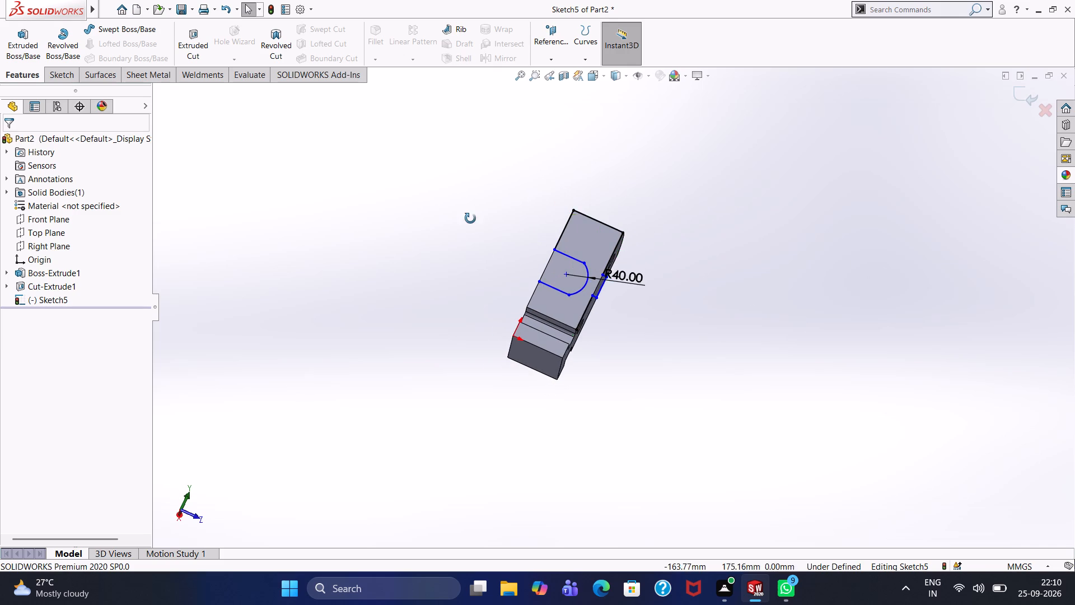
middle_click_drag(470, 218, 450, 283)
scroll(528, 297, "up", 1)
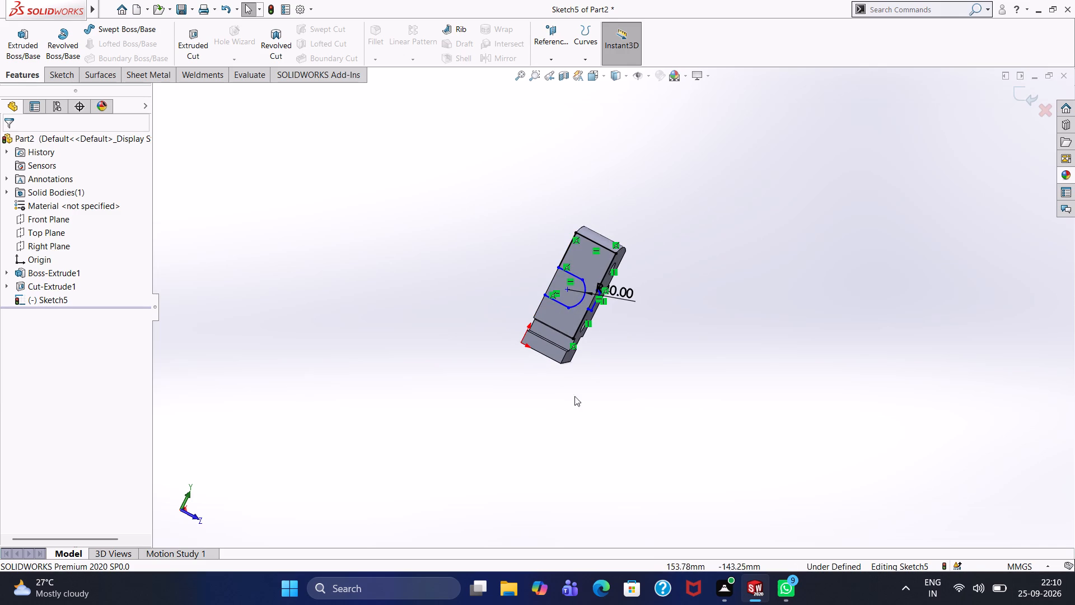
middle_click_drag(593, 396, 618, 389)
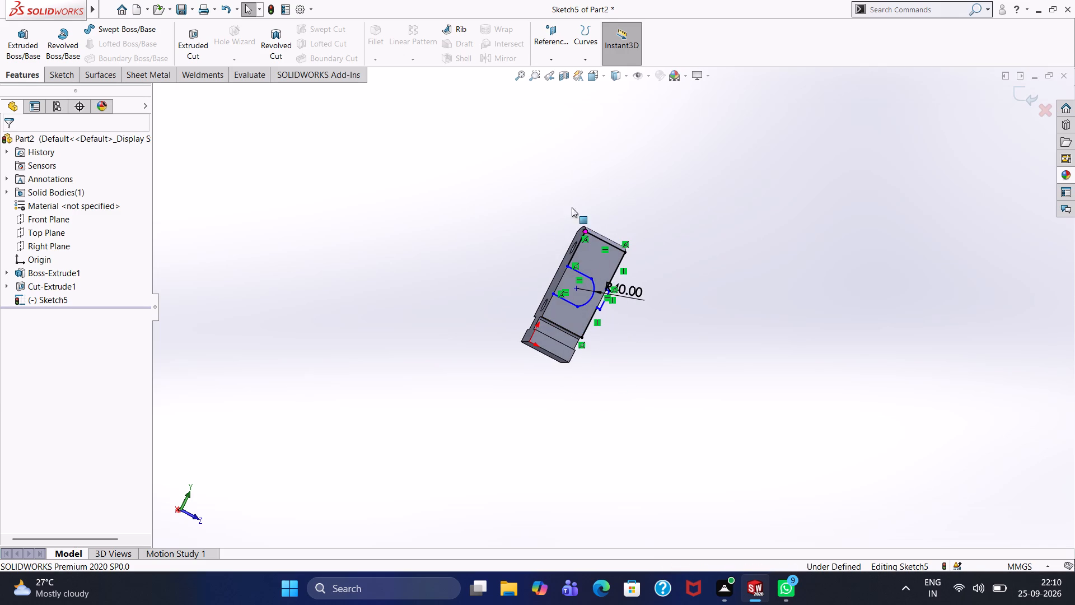
middle_click_drag(545, 181, 519, 169)
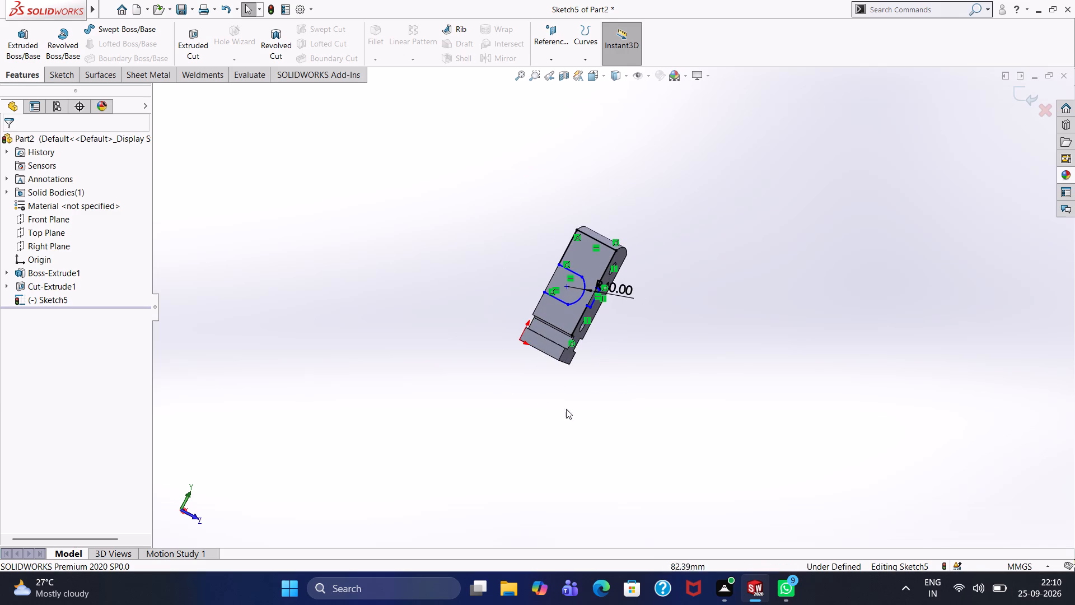
middle_click_drag(573, 413, 576, 421)
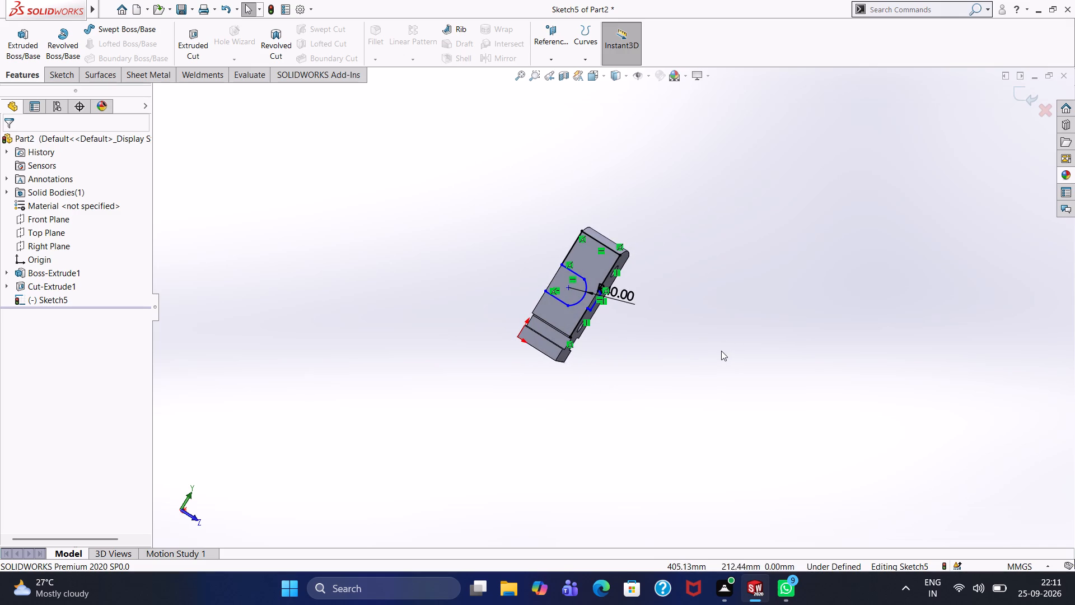
Orient the part upright in a corner view showing the holed face beside the side face with the R40 arc sketch.
scroll(719, 350, "up", 2)
scroll(719, 350, "down", 3)
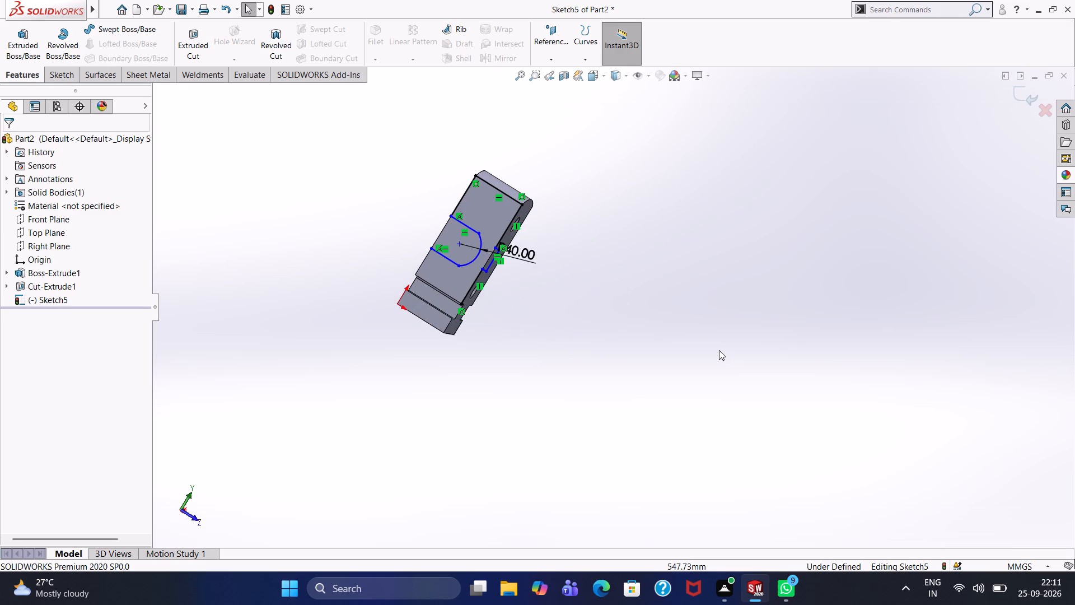
scroll(719, 350, "up", 2)
scroll(719, 351, "down", 2)
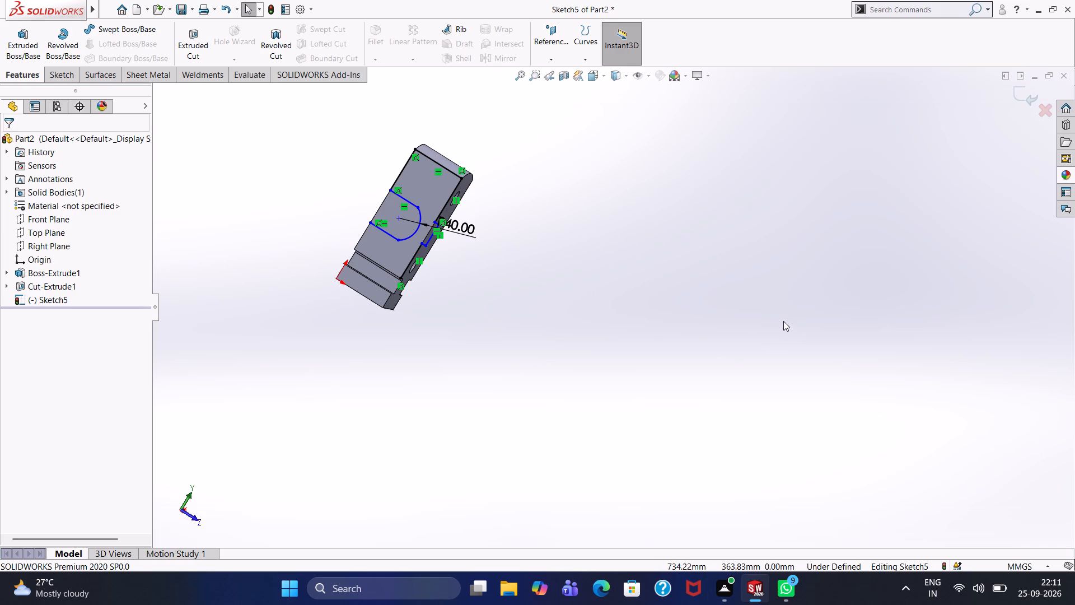
scroll(783, 322, "down", 1)
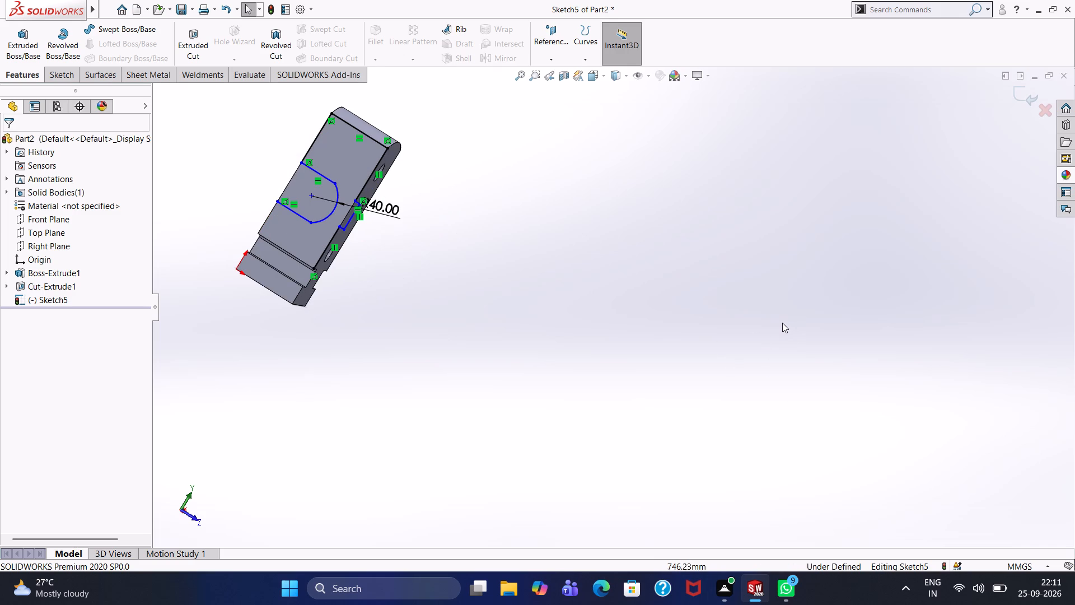
scroll(787, 330, "down", 1)
scroll(655, 265, "up", 4)
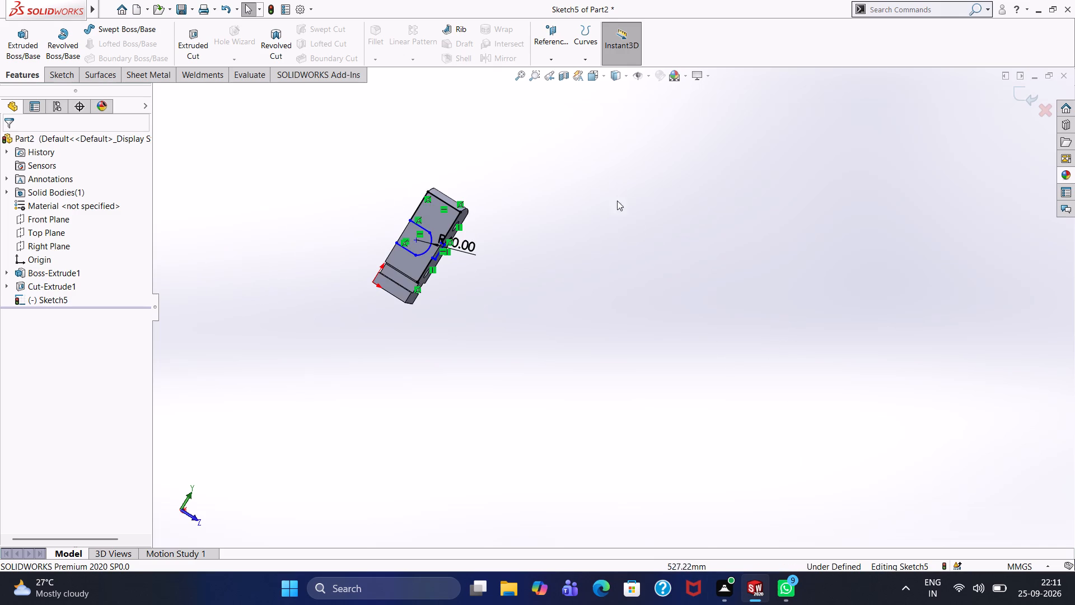
scroll(517, 252, "up", 4)
scroll(587, 139, "down", 3)
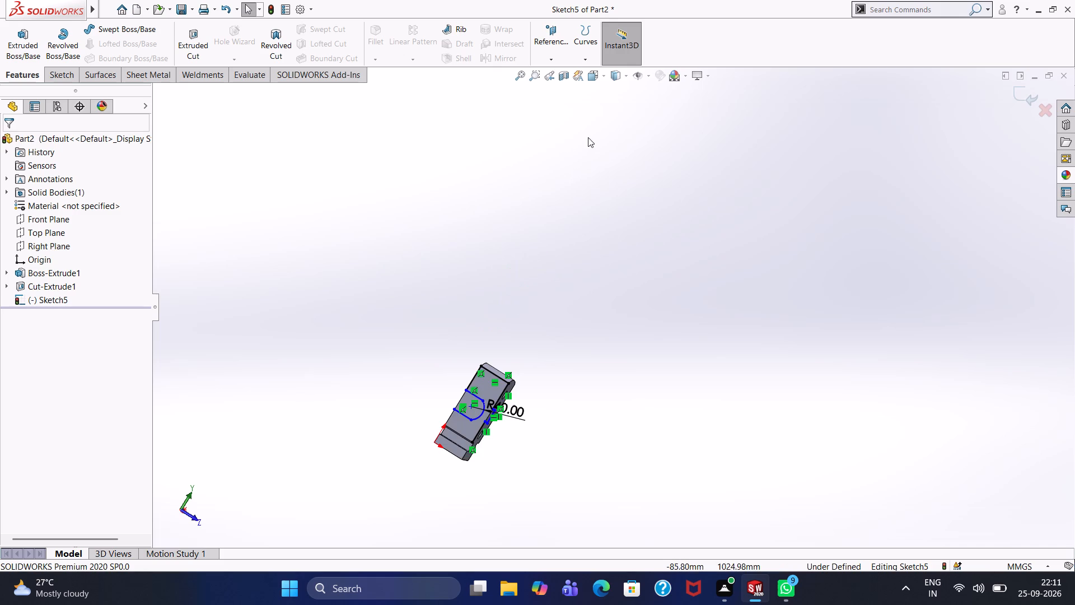
left_click(595, 70)
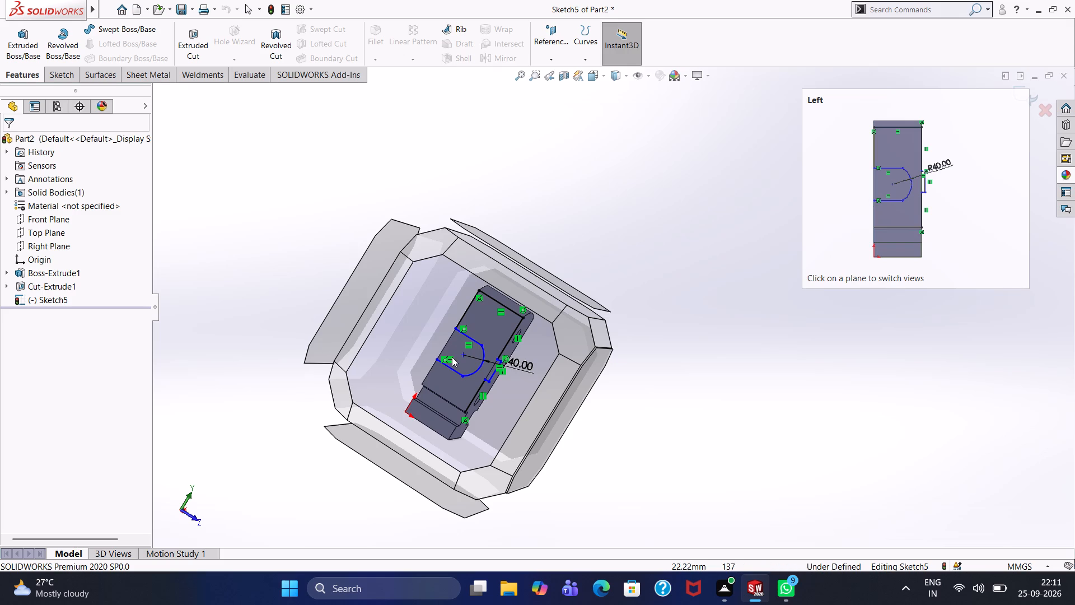
left_click(405, 271)
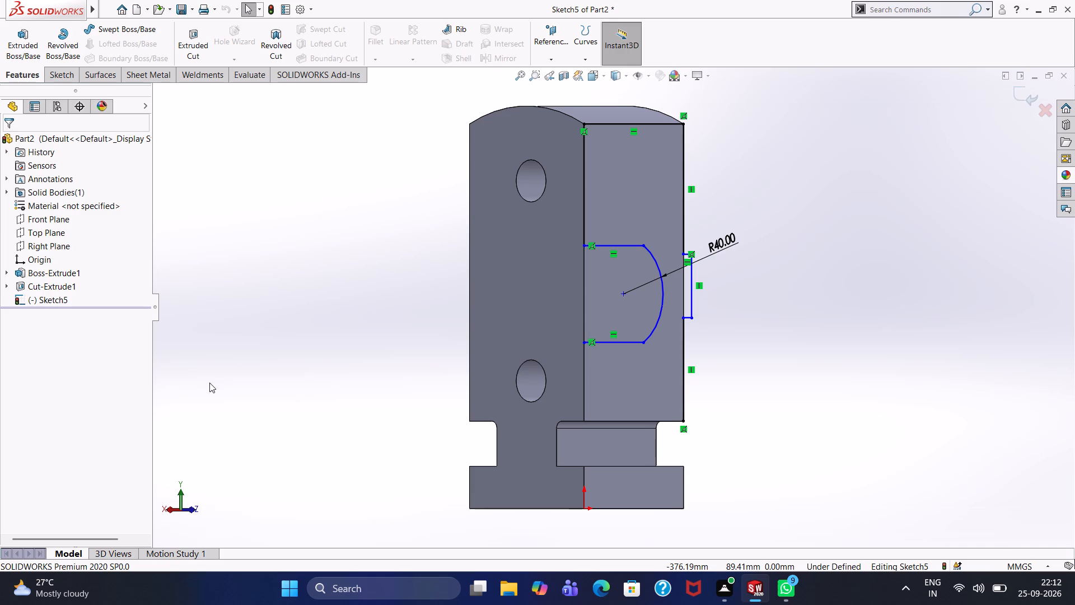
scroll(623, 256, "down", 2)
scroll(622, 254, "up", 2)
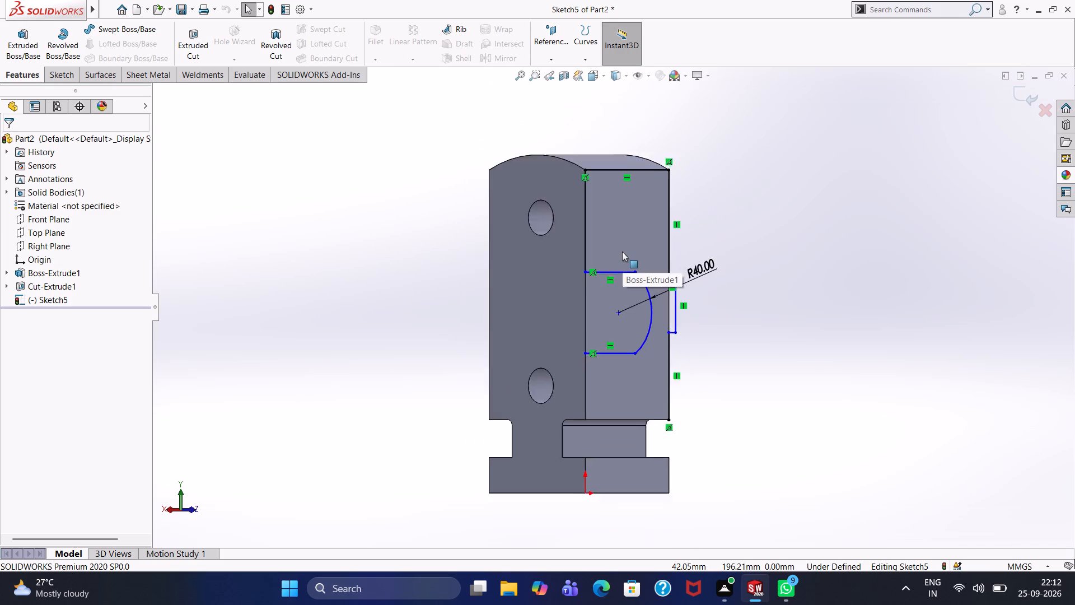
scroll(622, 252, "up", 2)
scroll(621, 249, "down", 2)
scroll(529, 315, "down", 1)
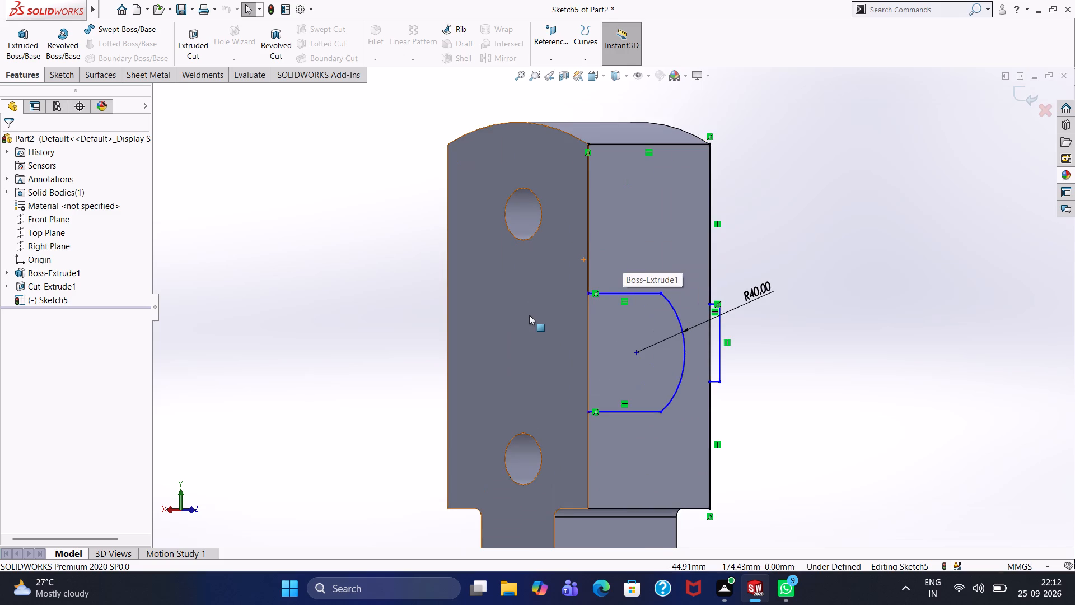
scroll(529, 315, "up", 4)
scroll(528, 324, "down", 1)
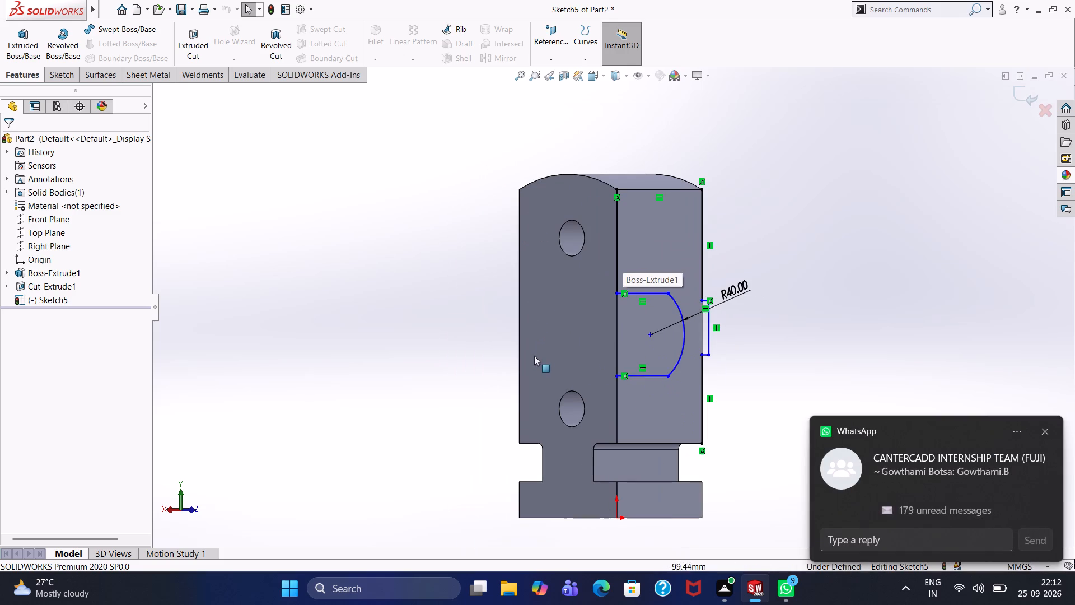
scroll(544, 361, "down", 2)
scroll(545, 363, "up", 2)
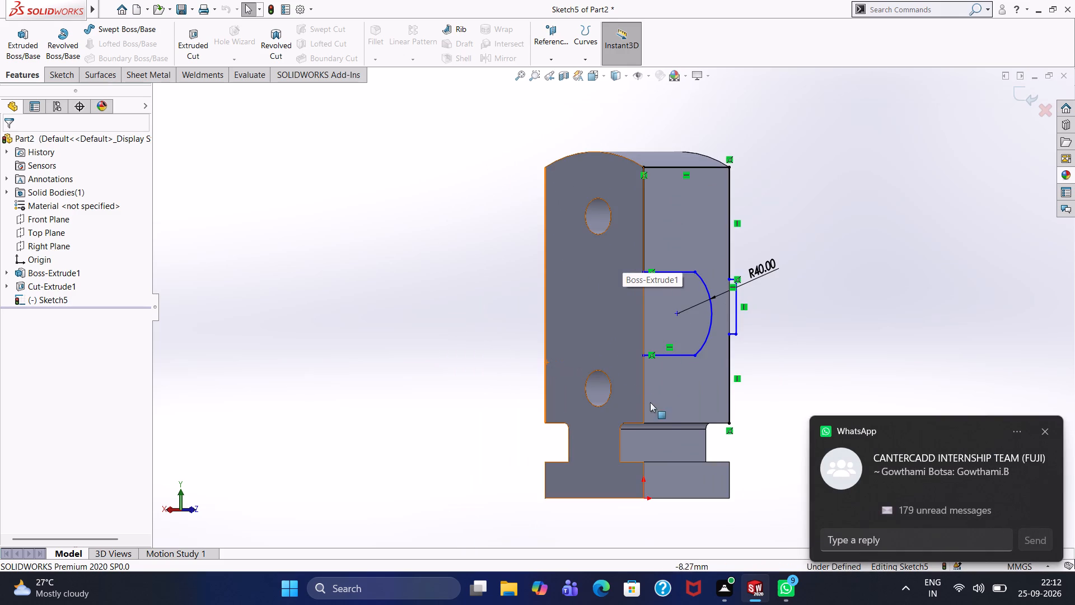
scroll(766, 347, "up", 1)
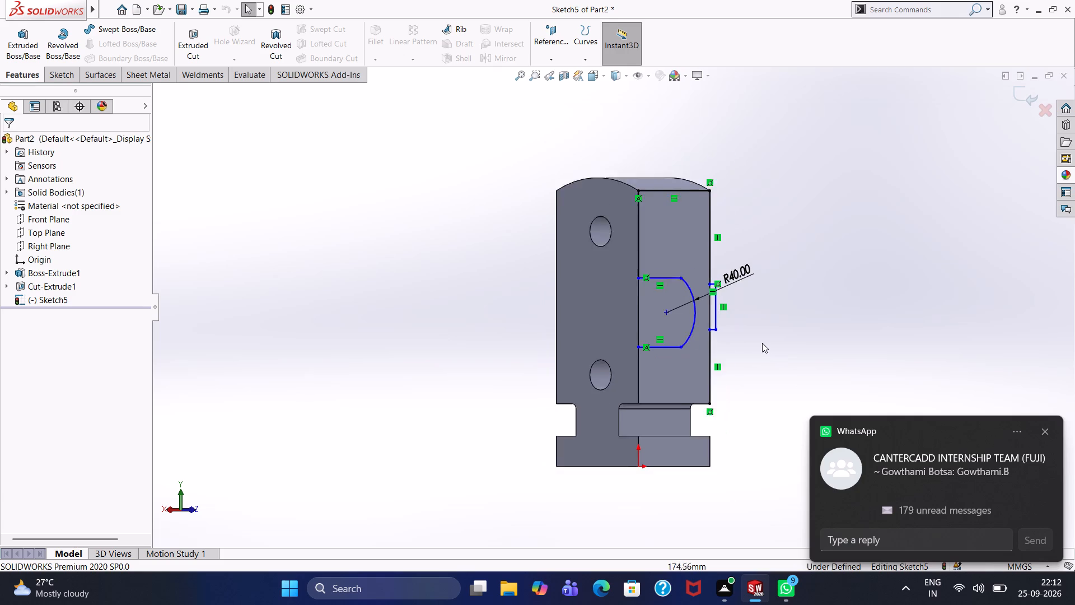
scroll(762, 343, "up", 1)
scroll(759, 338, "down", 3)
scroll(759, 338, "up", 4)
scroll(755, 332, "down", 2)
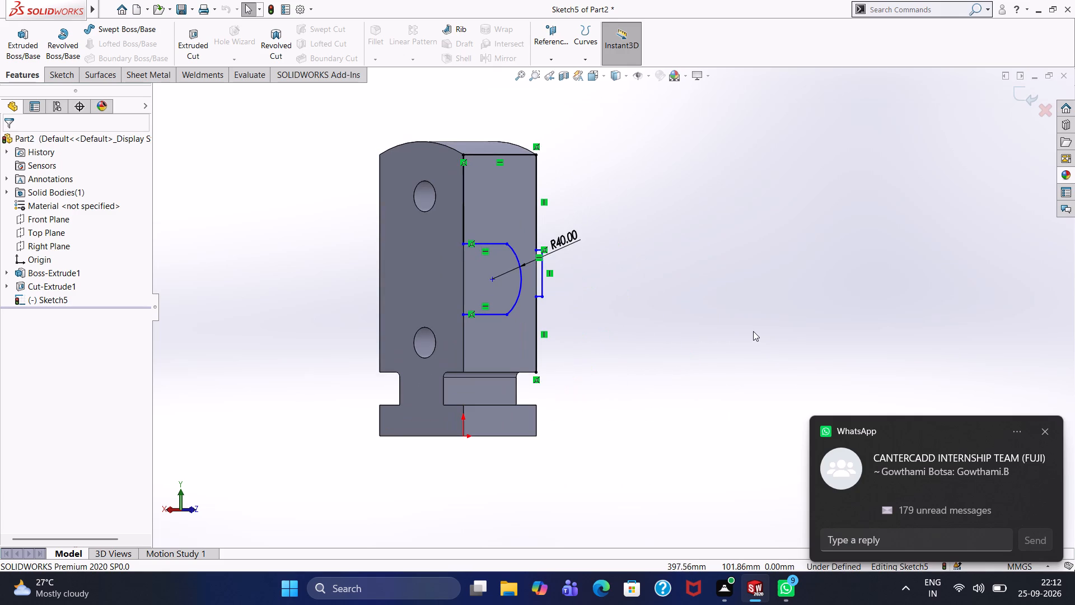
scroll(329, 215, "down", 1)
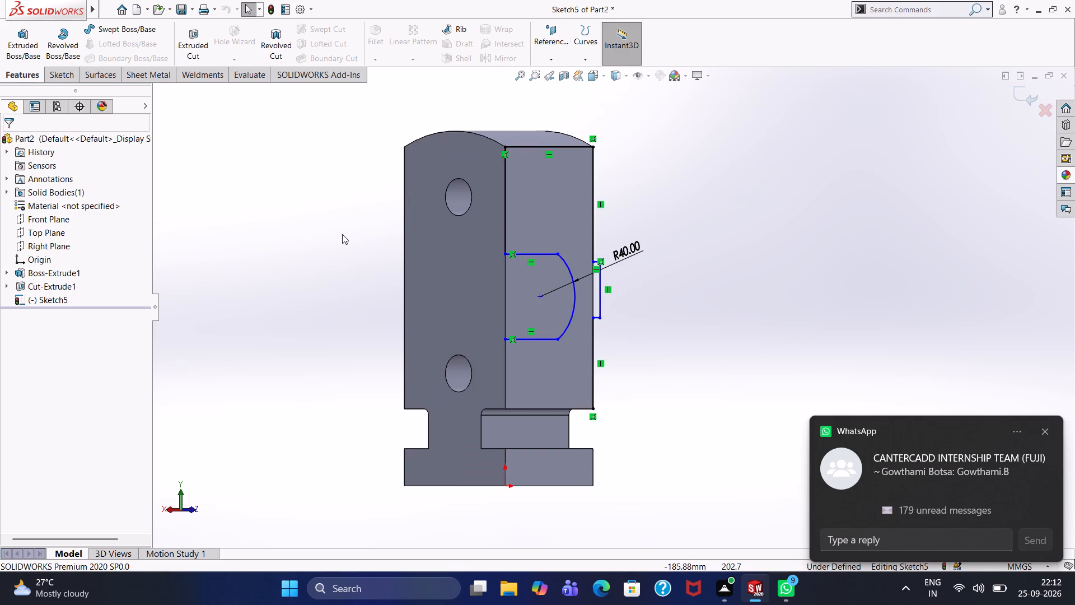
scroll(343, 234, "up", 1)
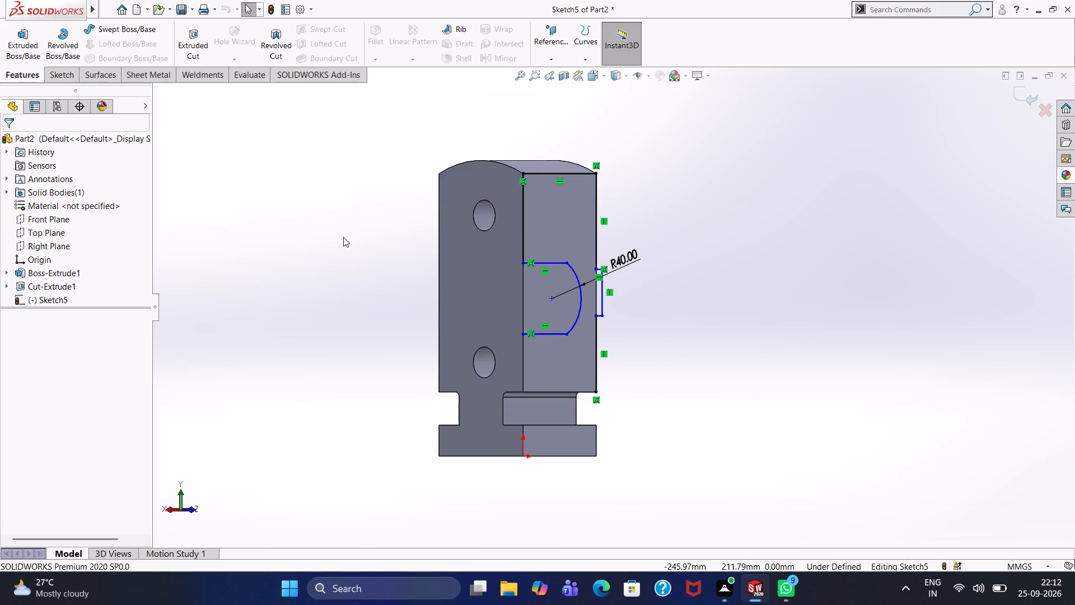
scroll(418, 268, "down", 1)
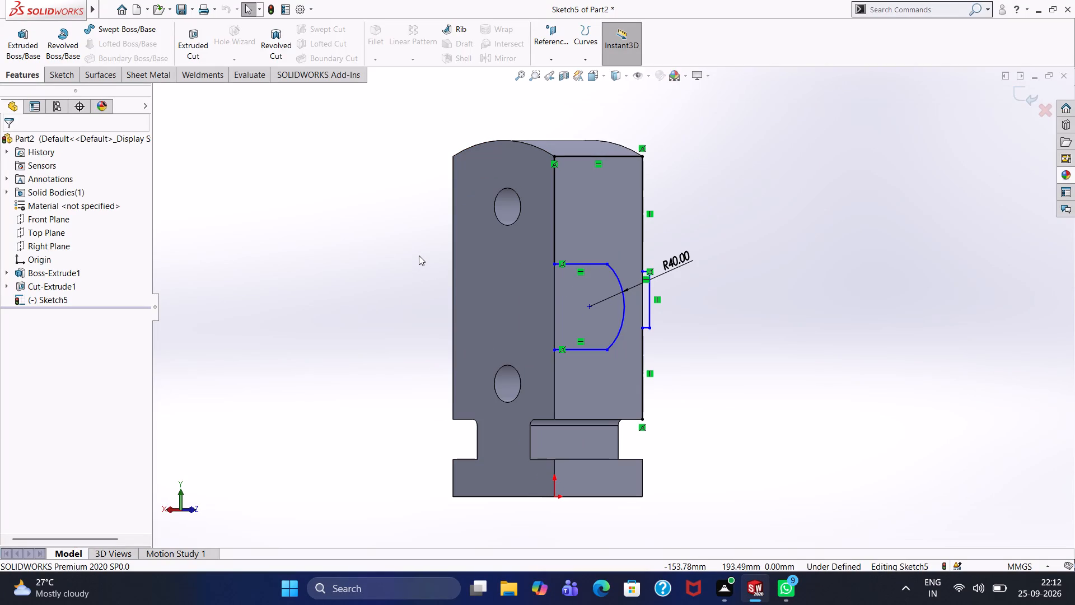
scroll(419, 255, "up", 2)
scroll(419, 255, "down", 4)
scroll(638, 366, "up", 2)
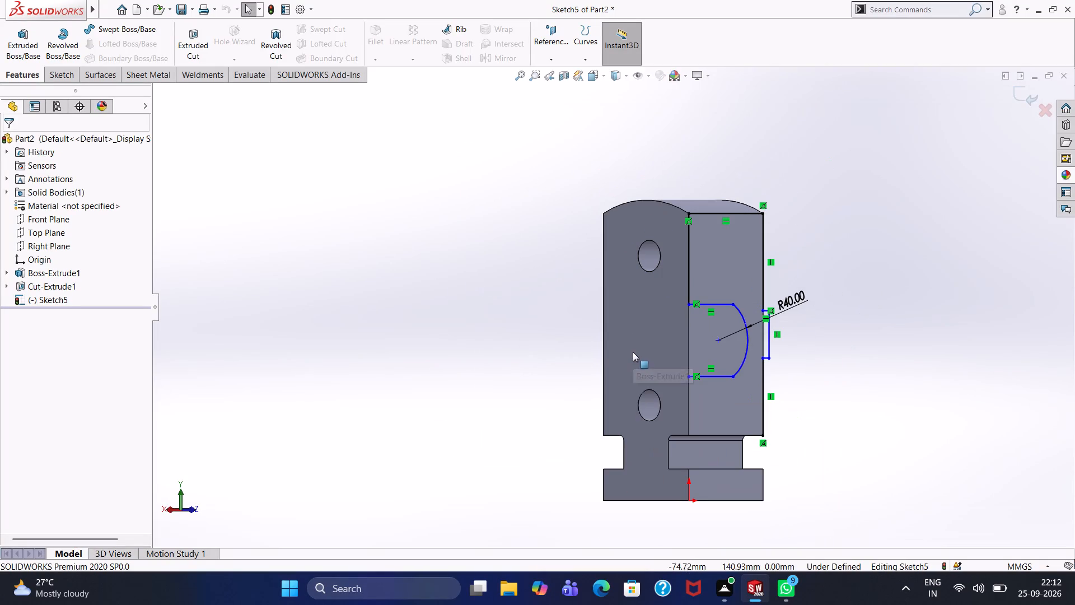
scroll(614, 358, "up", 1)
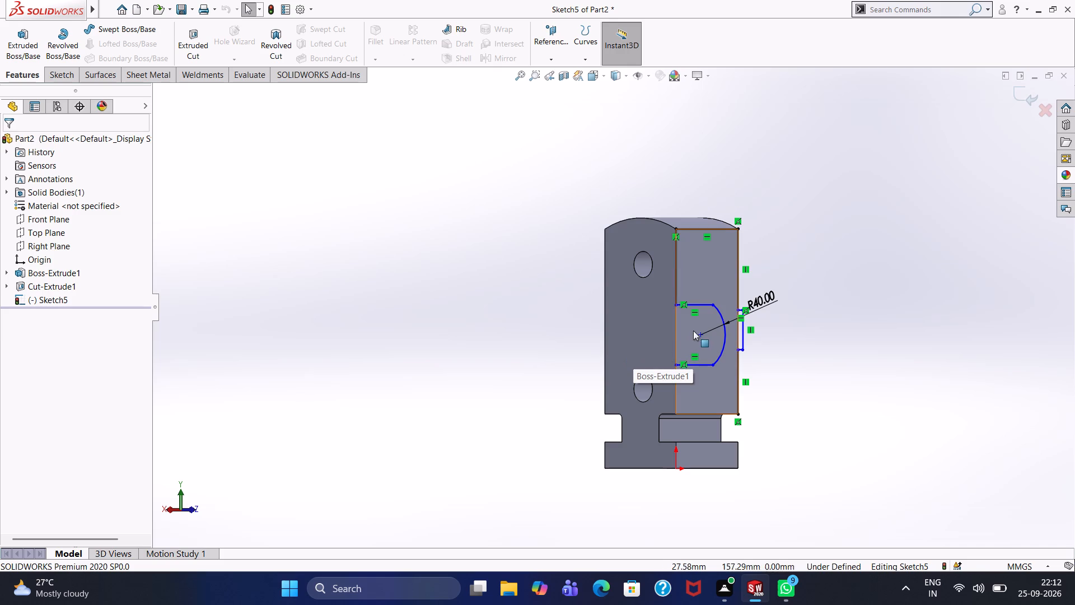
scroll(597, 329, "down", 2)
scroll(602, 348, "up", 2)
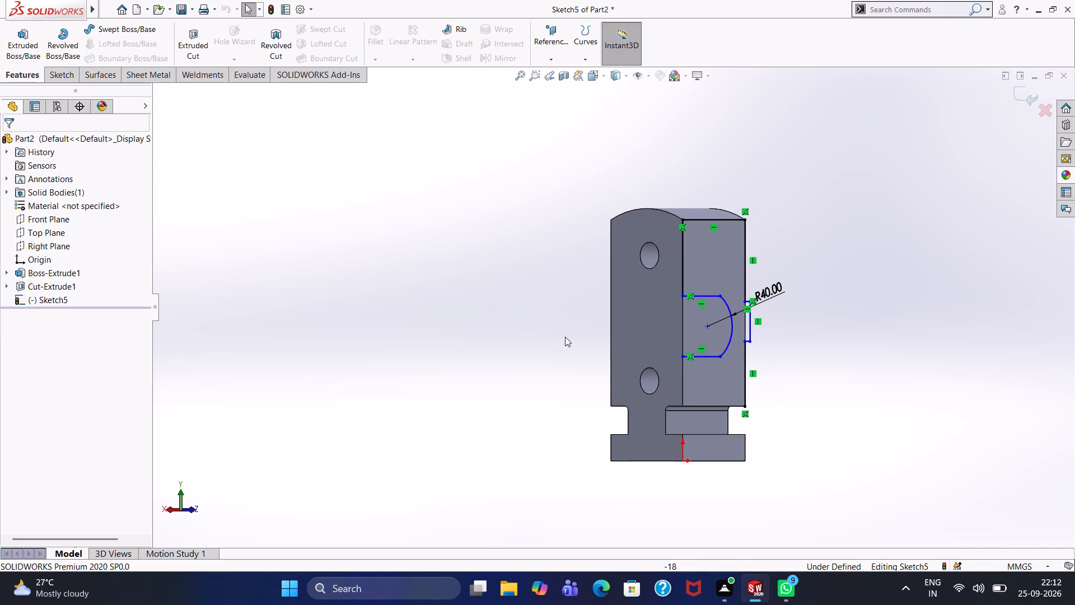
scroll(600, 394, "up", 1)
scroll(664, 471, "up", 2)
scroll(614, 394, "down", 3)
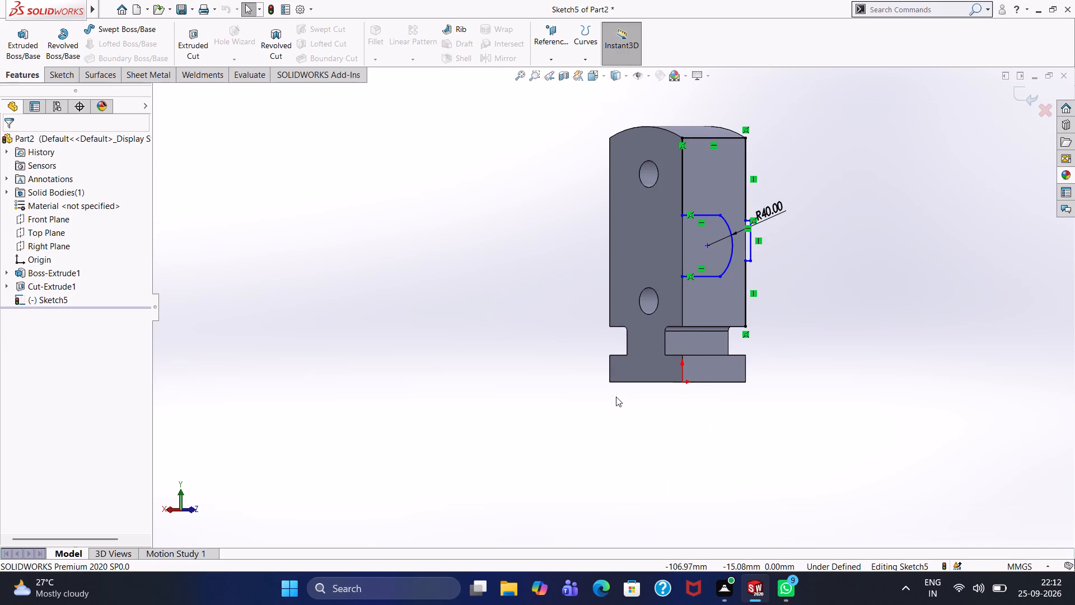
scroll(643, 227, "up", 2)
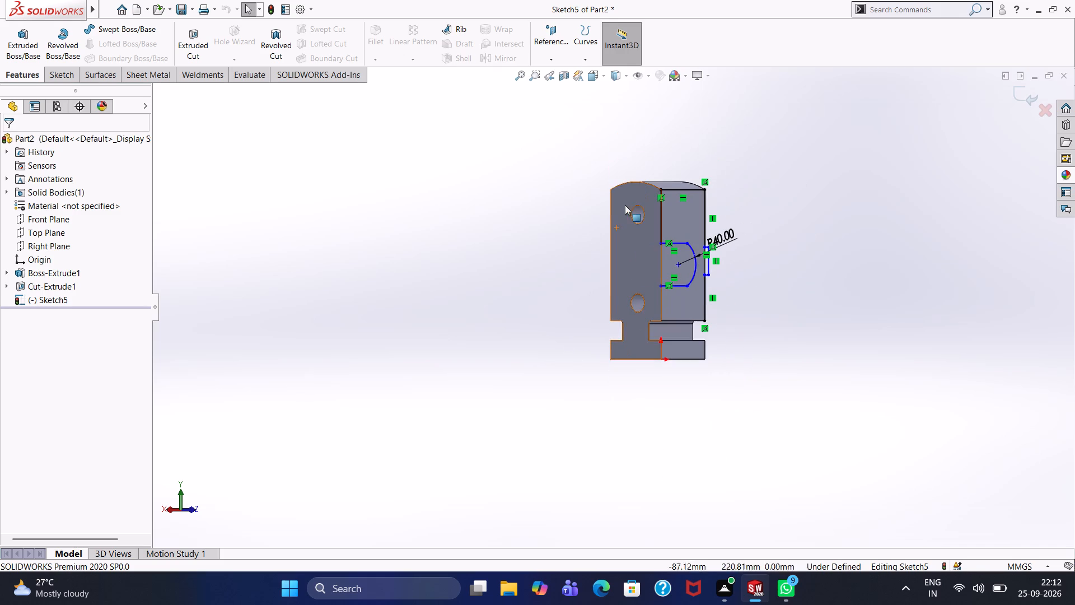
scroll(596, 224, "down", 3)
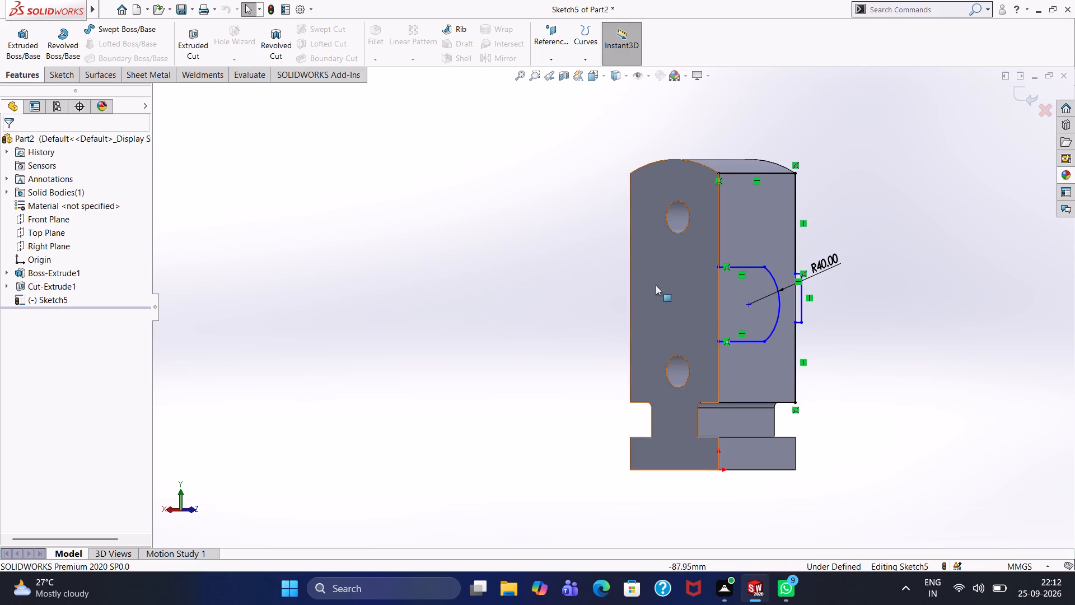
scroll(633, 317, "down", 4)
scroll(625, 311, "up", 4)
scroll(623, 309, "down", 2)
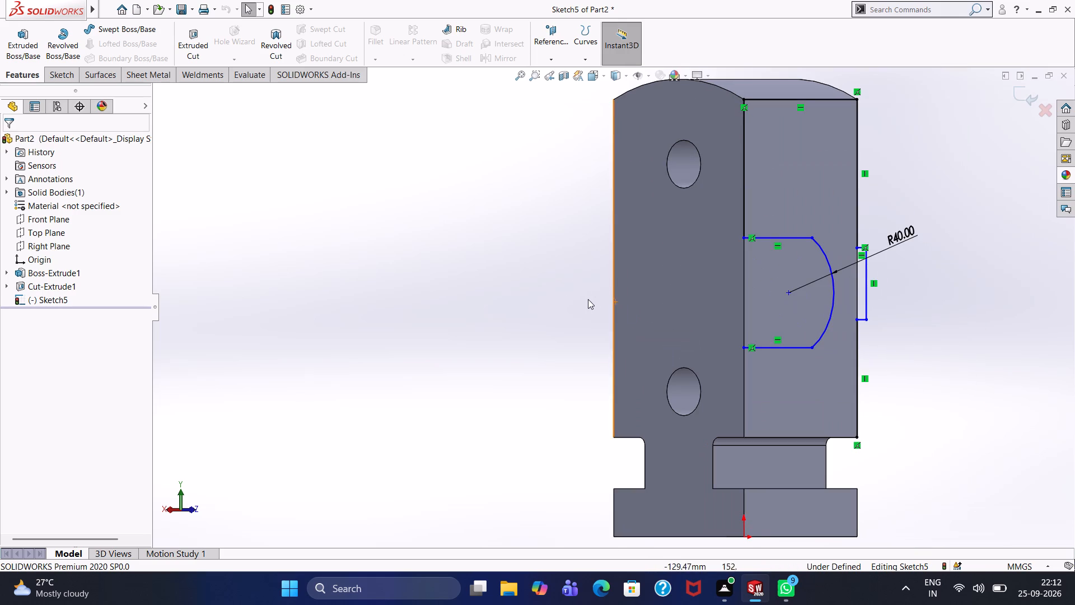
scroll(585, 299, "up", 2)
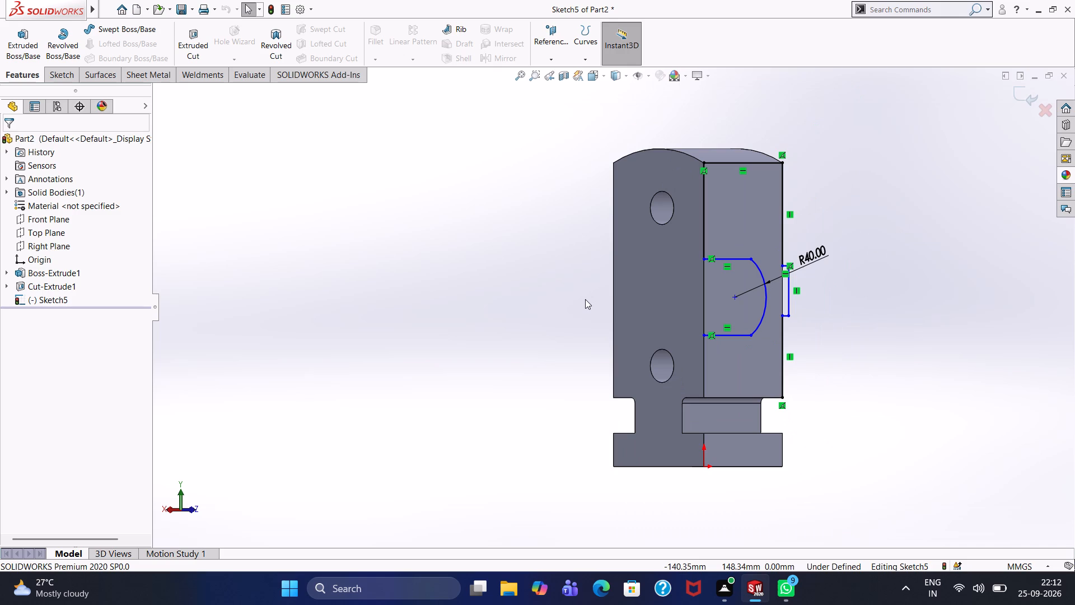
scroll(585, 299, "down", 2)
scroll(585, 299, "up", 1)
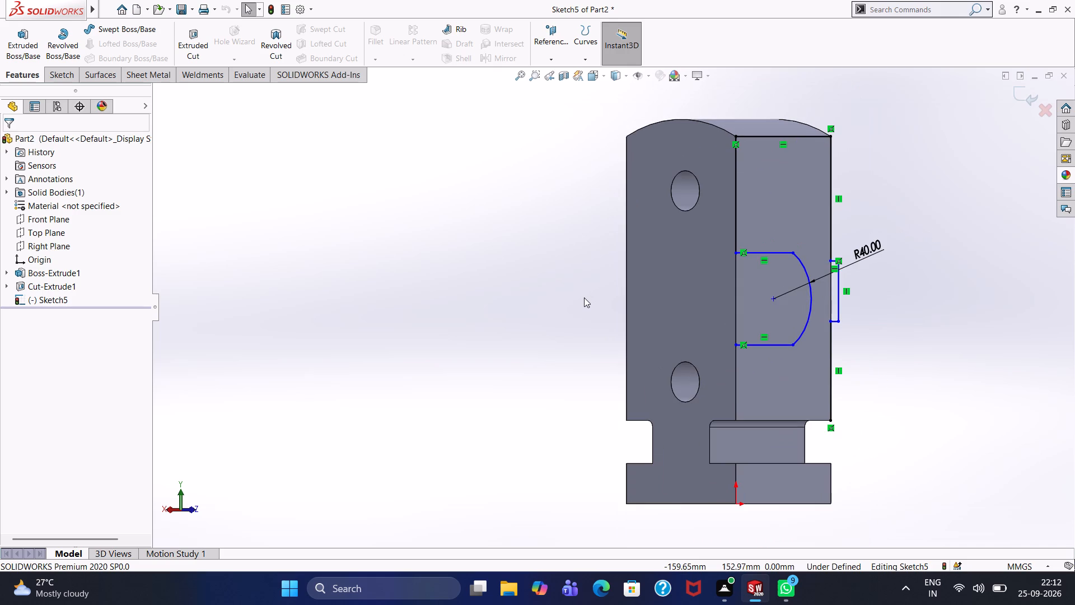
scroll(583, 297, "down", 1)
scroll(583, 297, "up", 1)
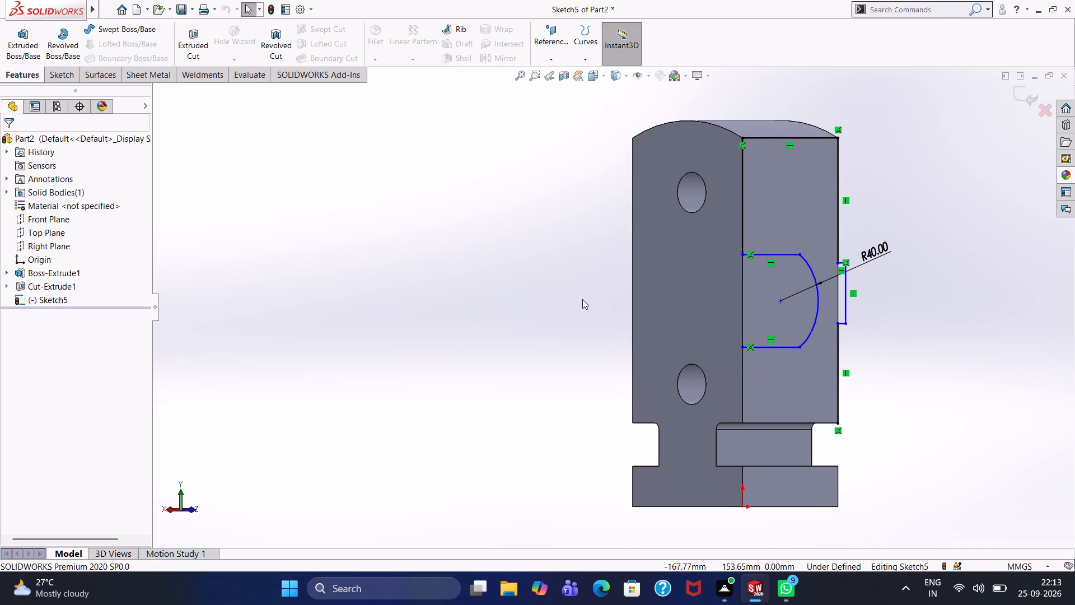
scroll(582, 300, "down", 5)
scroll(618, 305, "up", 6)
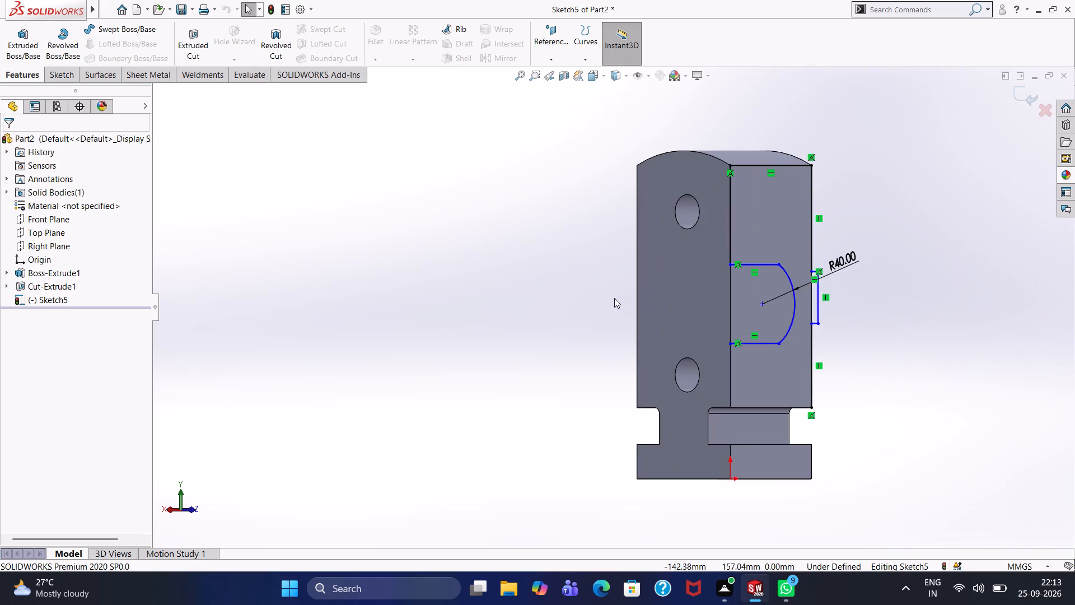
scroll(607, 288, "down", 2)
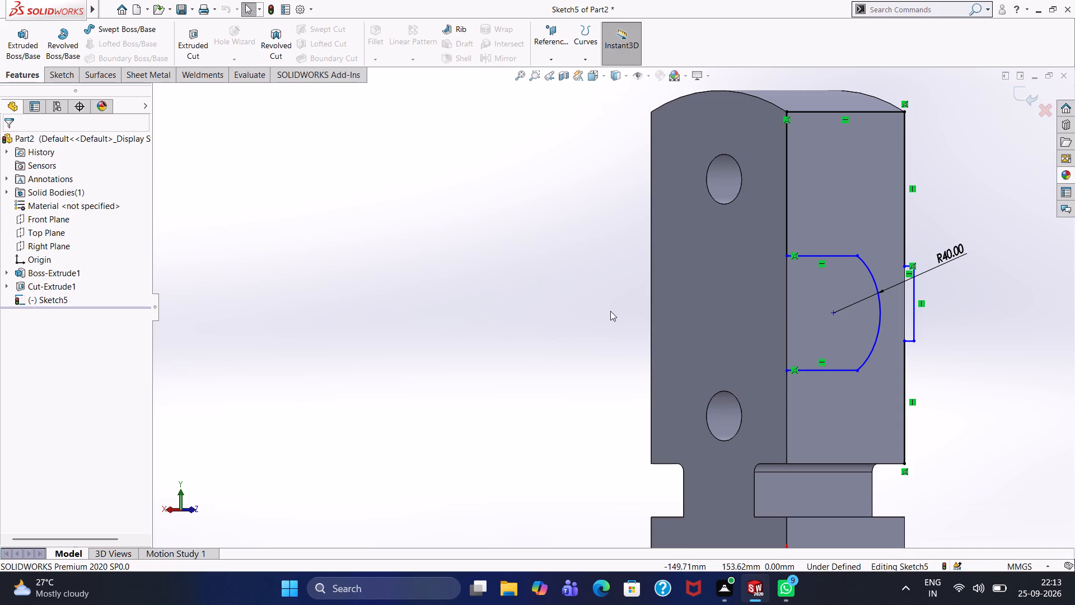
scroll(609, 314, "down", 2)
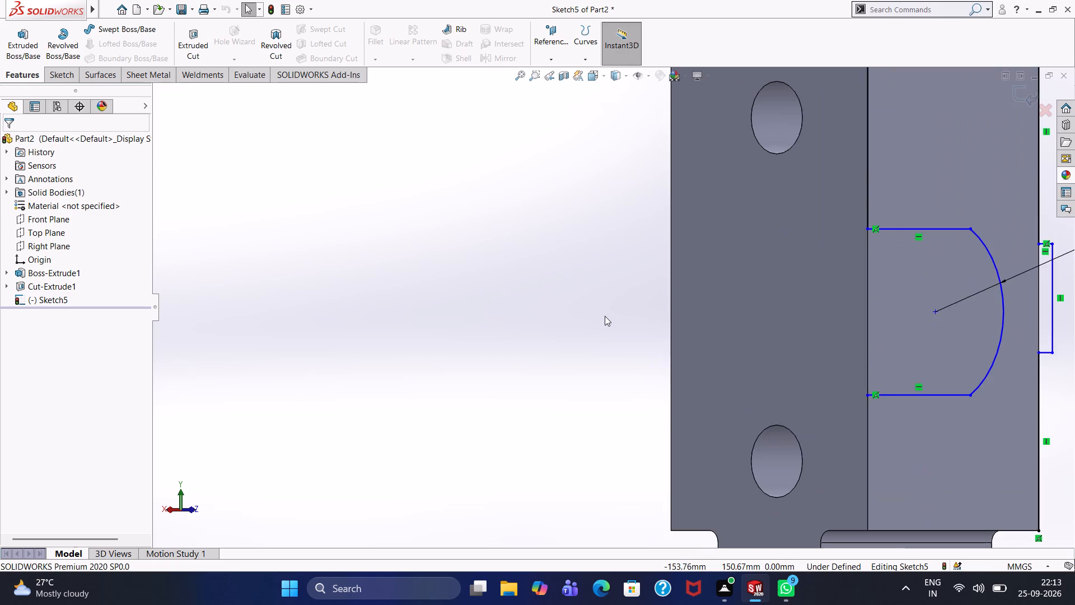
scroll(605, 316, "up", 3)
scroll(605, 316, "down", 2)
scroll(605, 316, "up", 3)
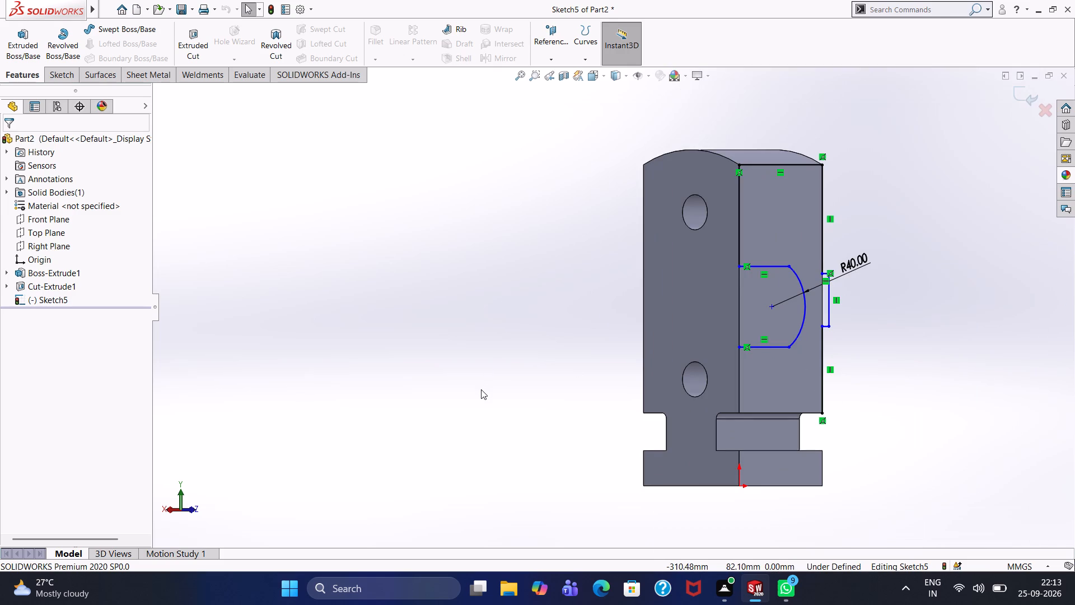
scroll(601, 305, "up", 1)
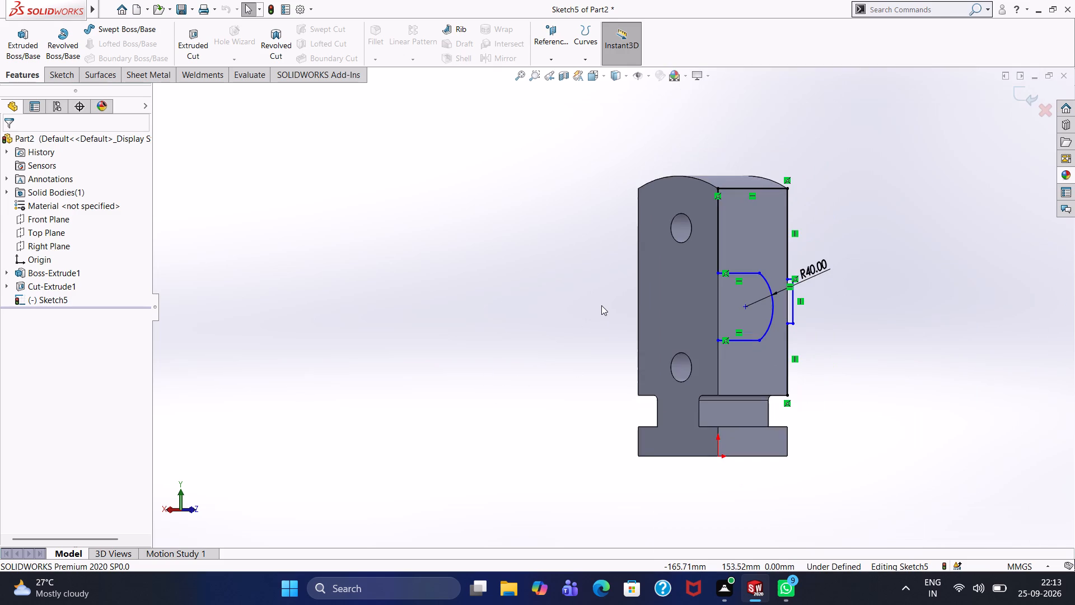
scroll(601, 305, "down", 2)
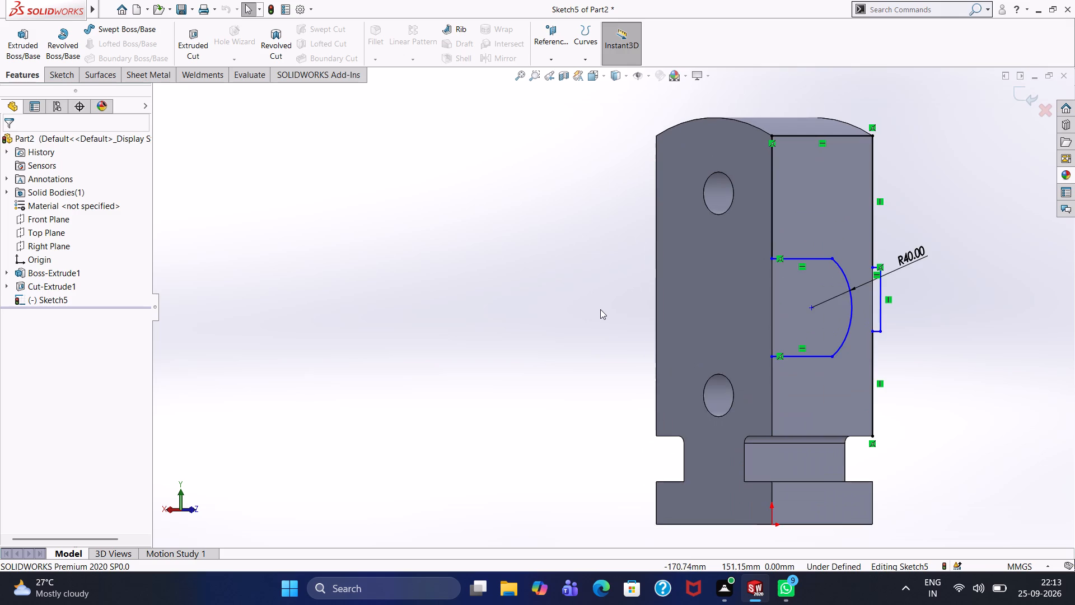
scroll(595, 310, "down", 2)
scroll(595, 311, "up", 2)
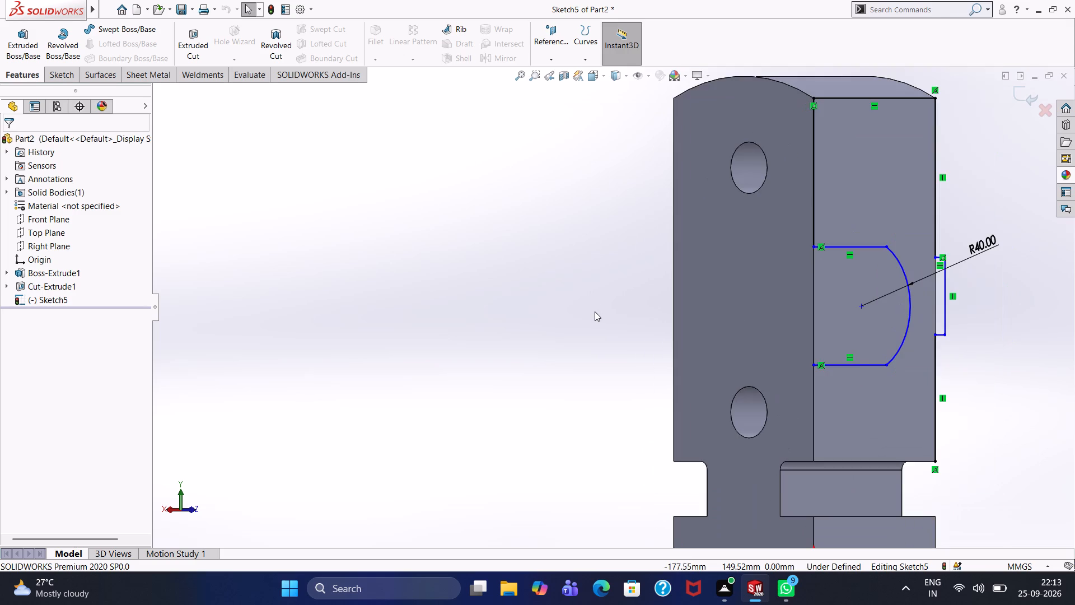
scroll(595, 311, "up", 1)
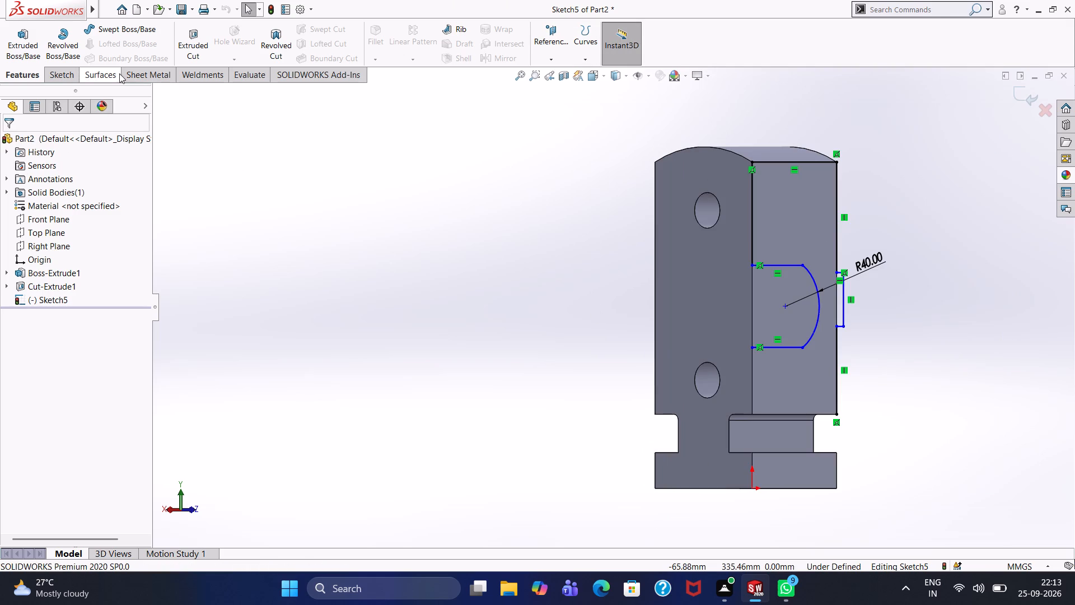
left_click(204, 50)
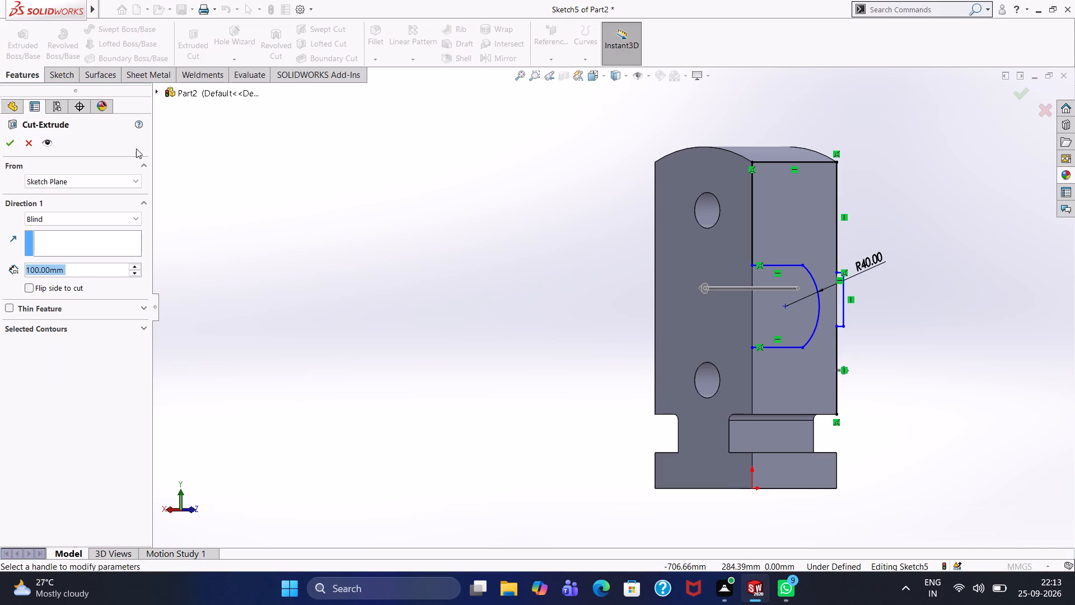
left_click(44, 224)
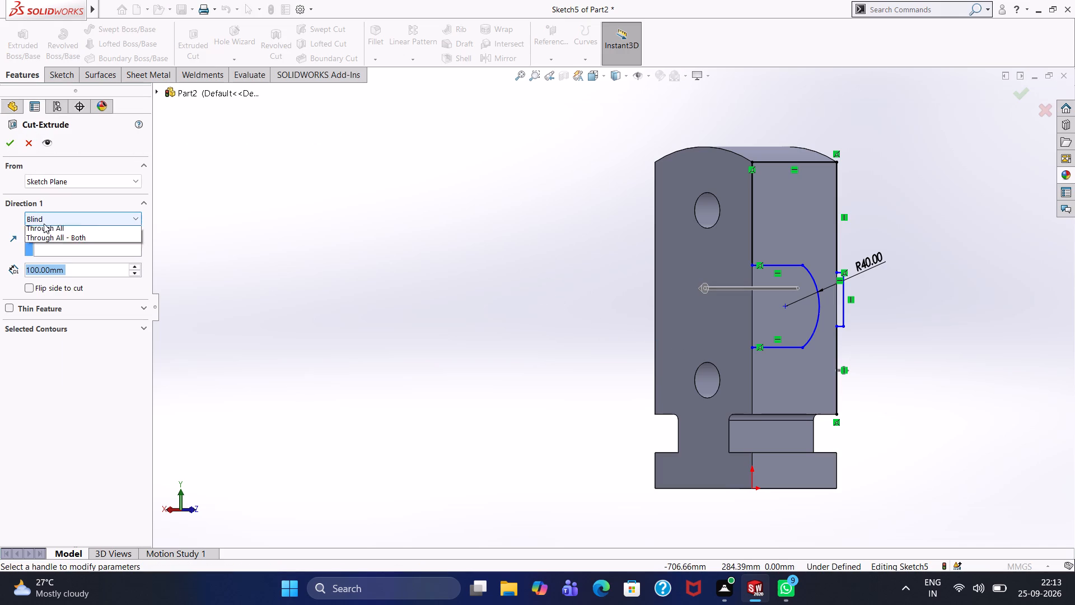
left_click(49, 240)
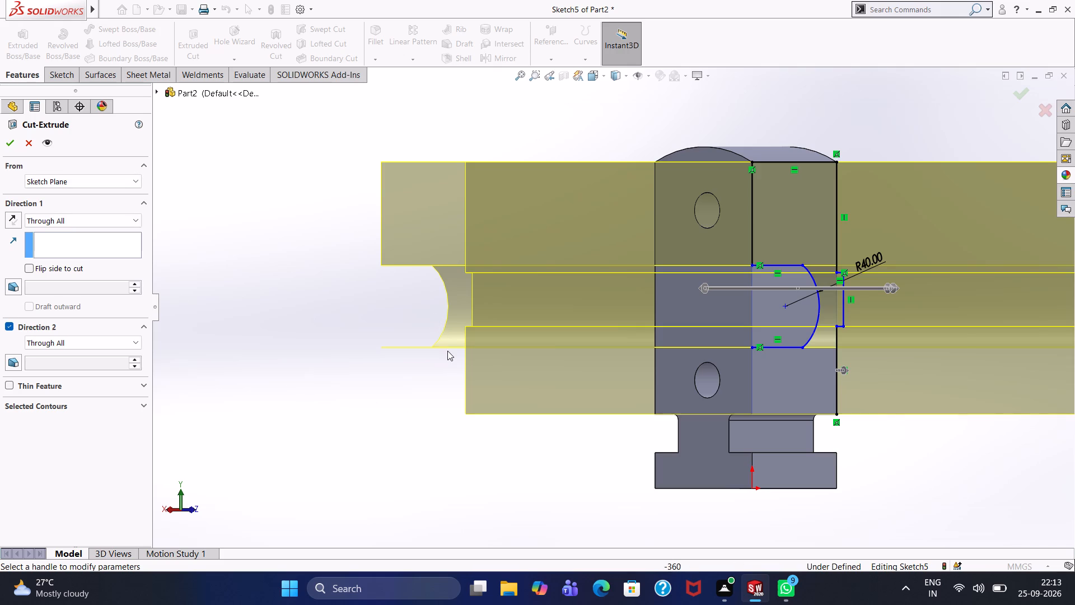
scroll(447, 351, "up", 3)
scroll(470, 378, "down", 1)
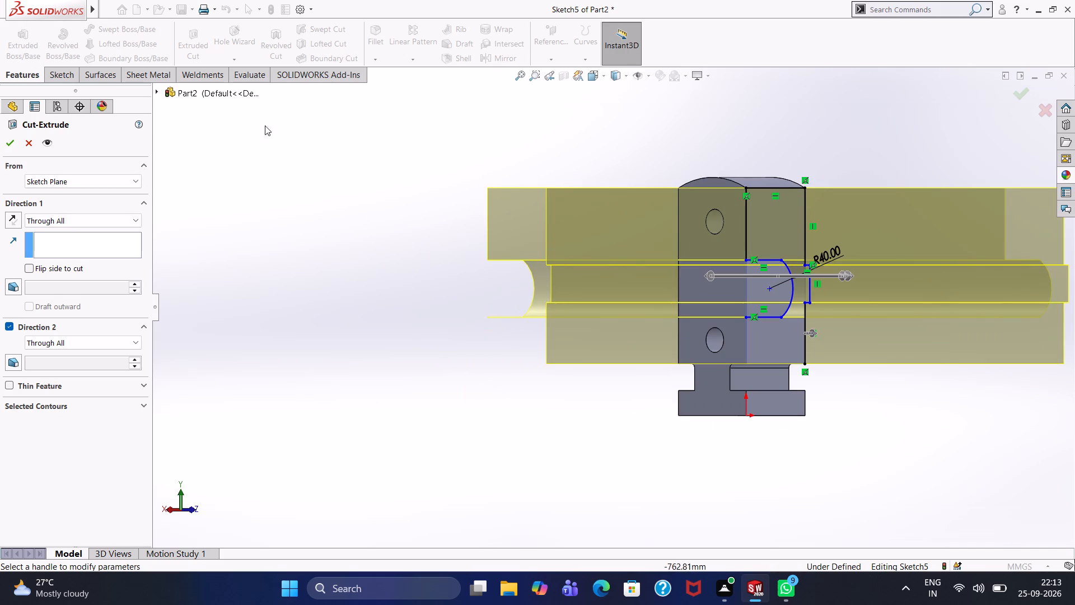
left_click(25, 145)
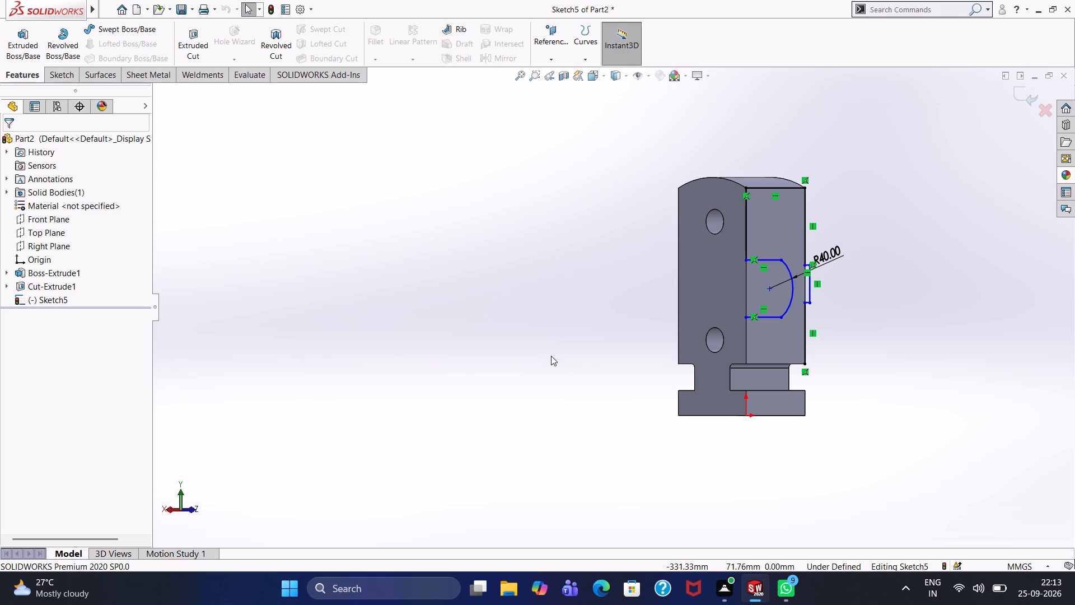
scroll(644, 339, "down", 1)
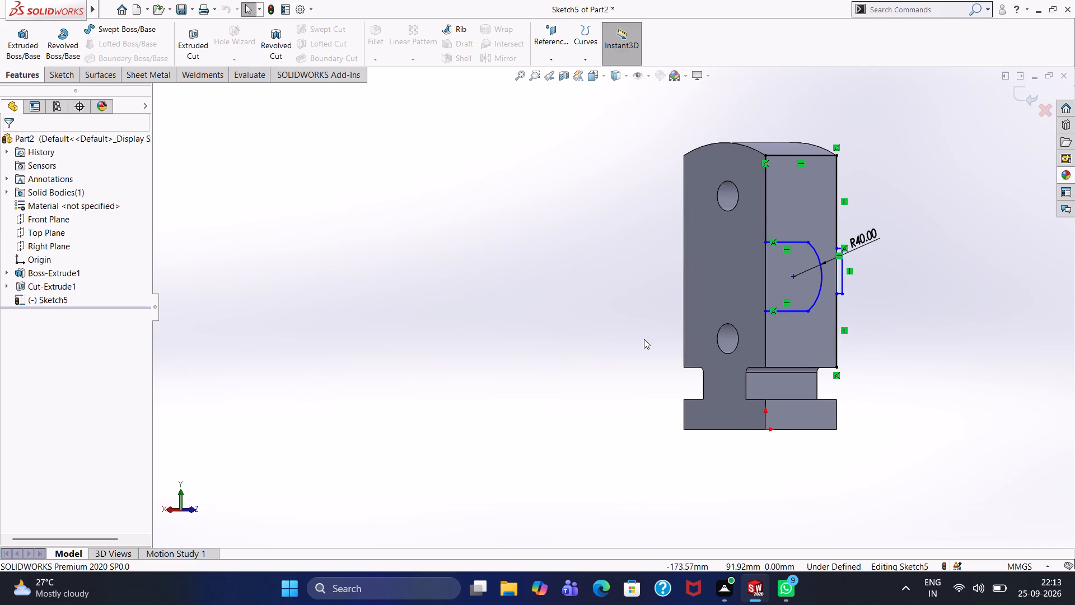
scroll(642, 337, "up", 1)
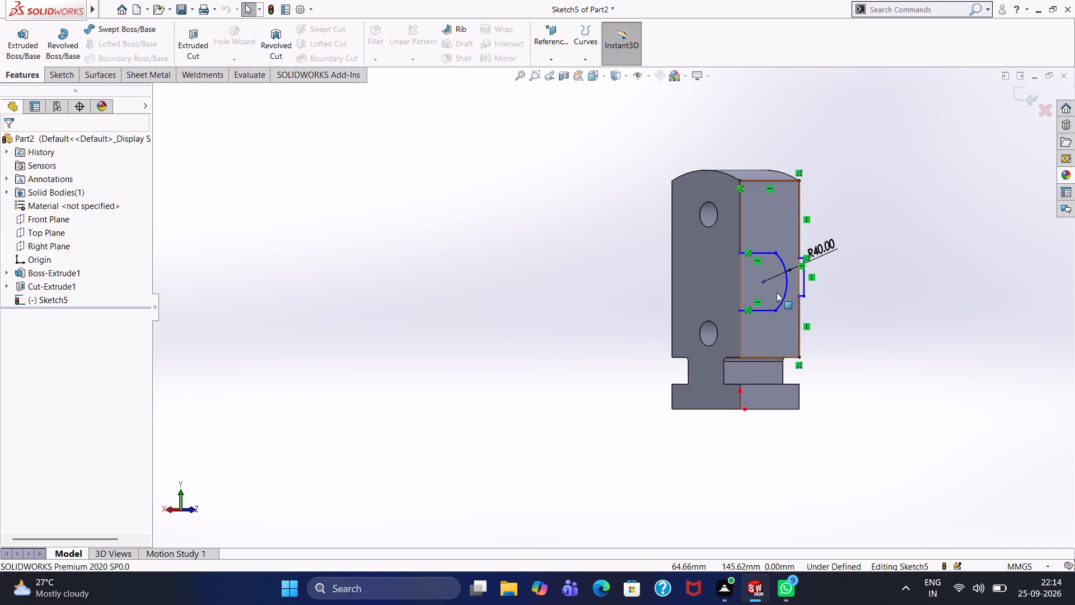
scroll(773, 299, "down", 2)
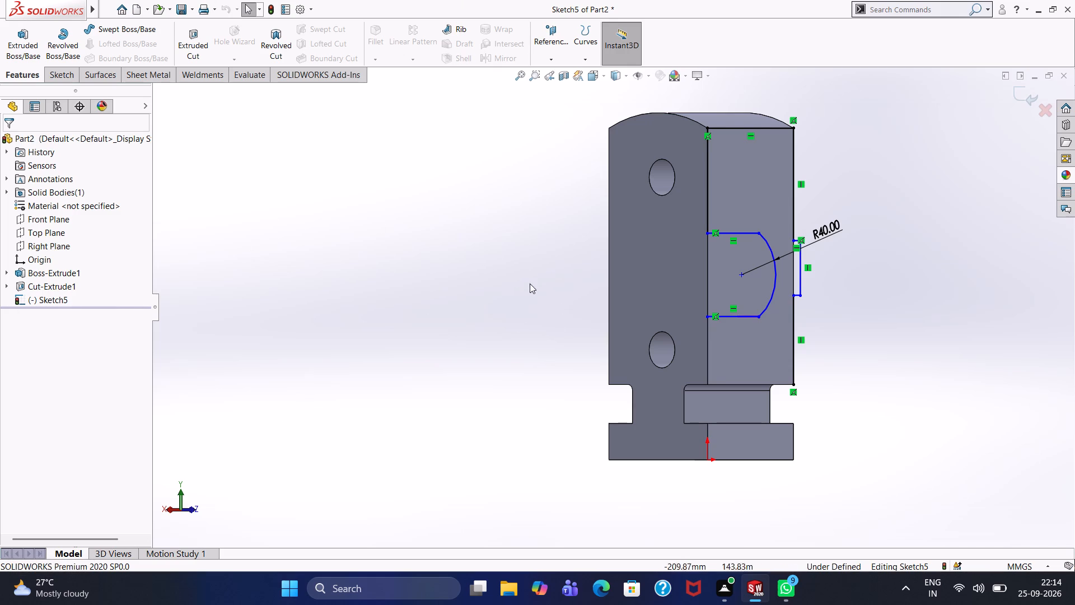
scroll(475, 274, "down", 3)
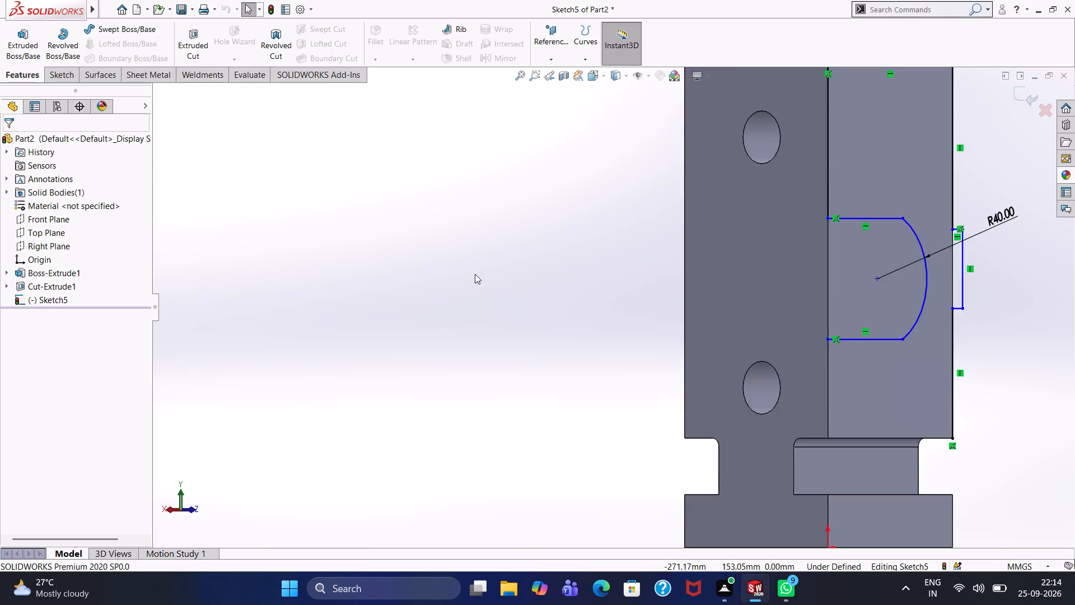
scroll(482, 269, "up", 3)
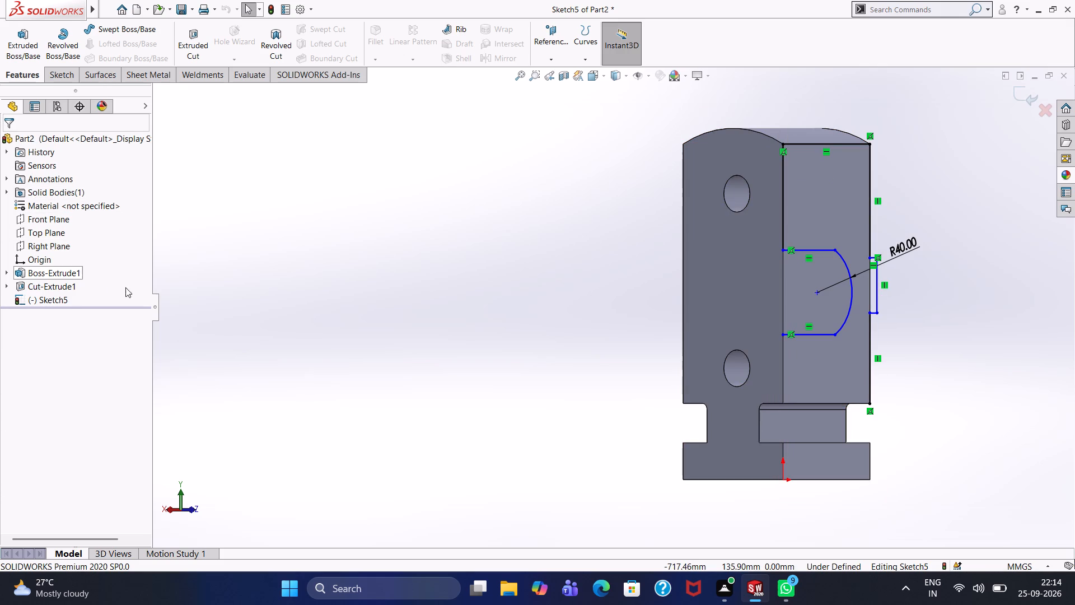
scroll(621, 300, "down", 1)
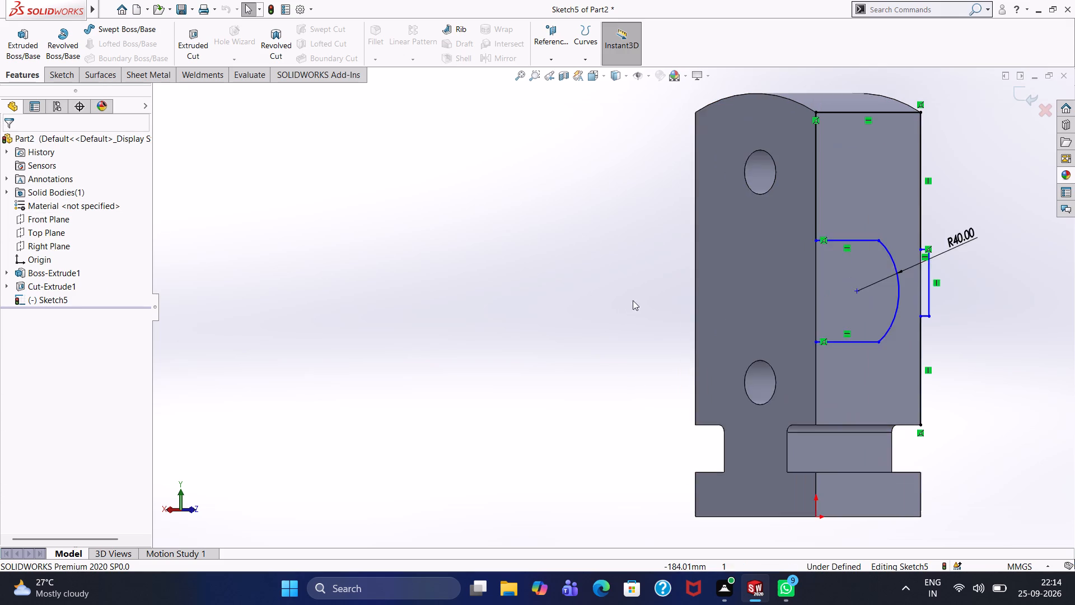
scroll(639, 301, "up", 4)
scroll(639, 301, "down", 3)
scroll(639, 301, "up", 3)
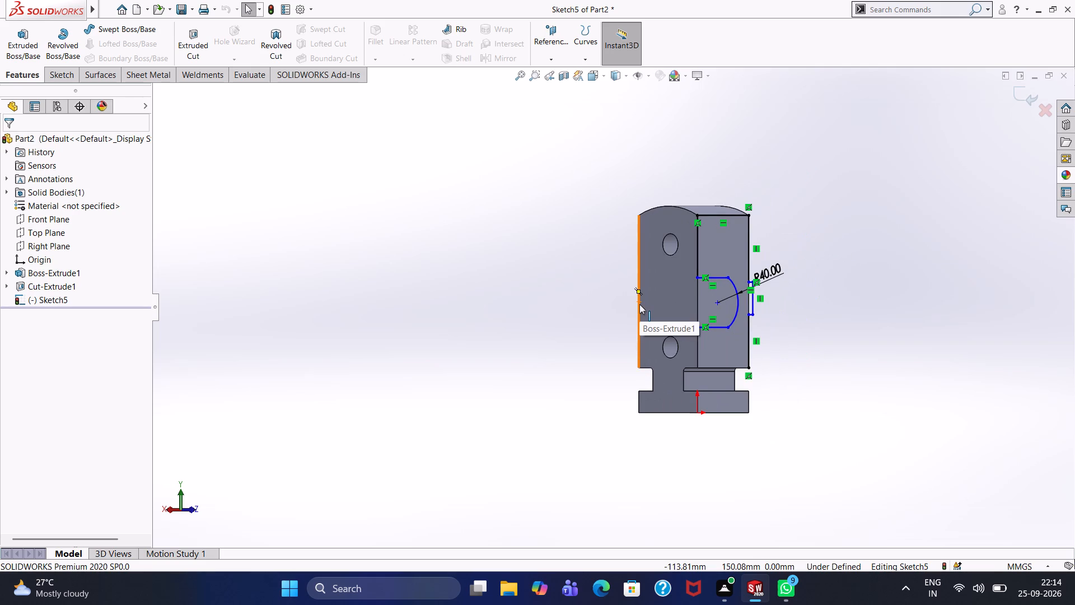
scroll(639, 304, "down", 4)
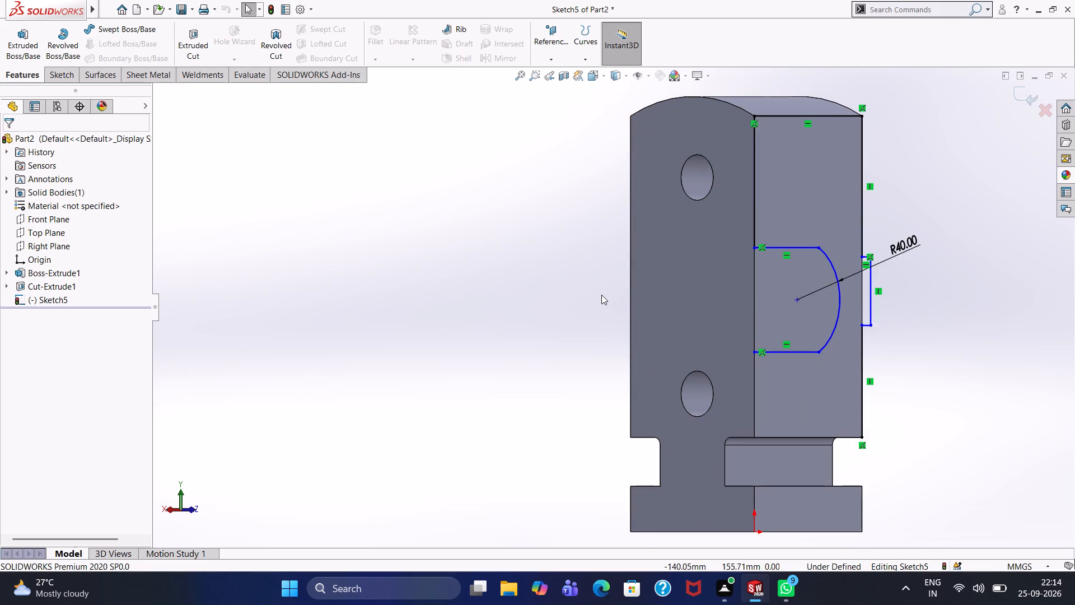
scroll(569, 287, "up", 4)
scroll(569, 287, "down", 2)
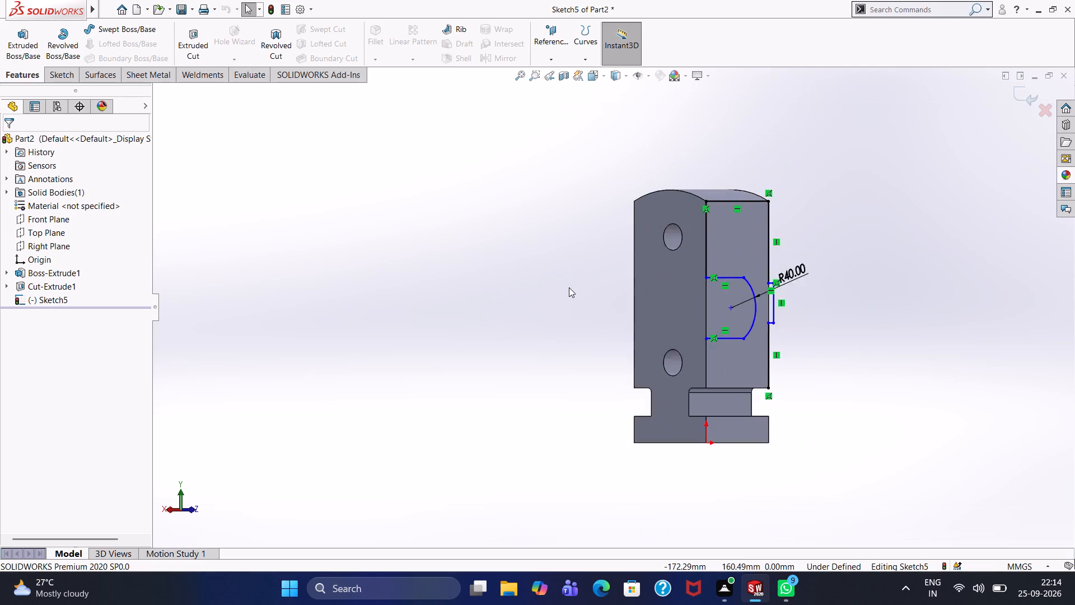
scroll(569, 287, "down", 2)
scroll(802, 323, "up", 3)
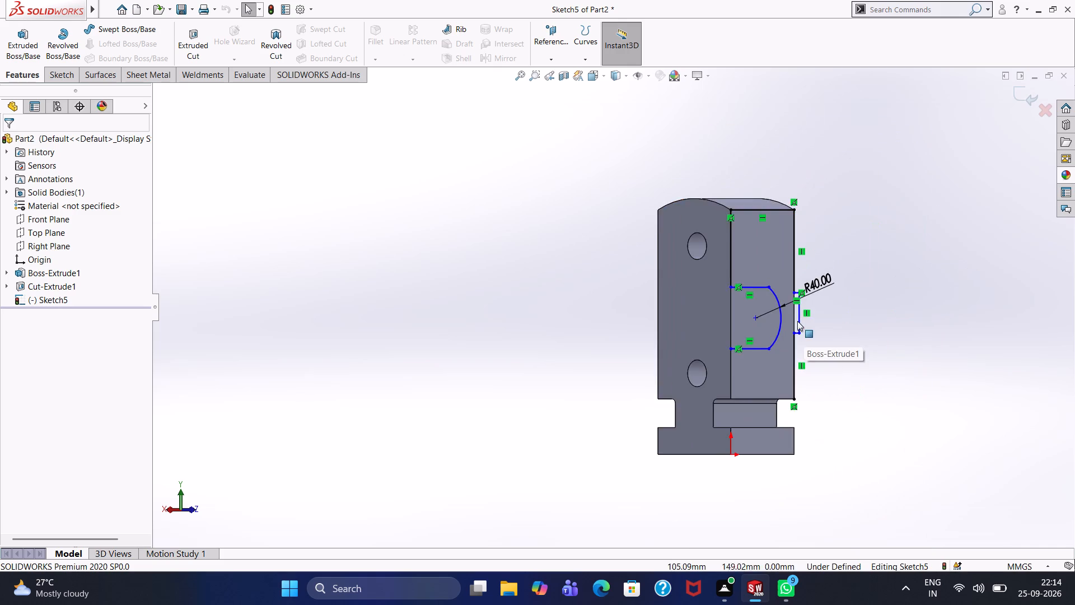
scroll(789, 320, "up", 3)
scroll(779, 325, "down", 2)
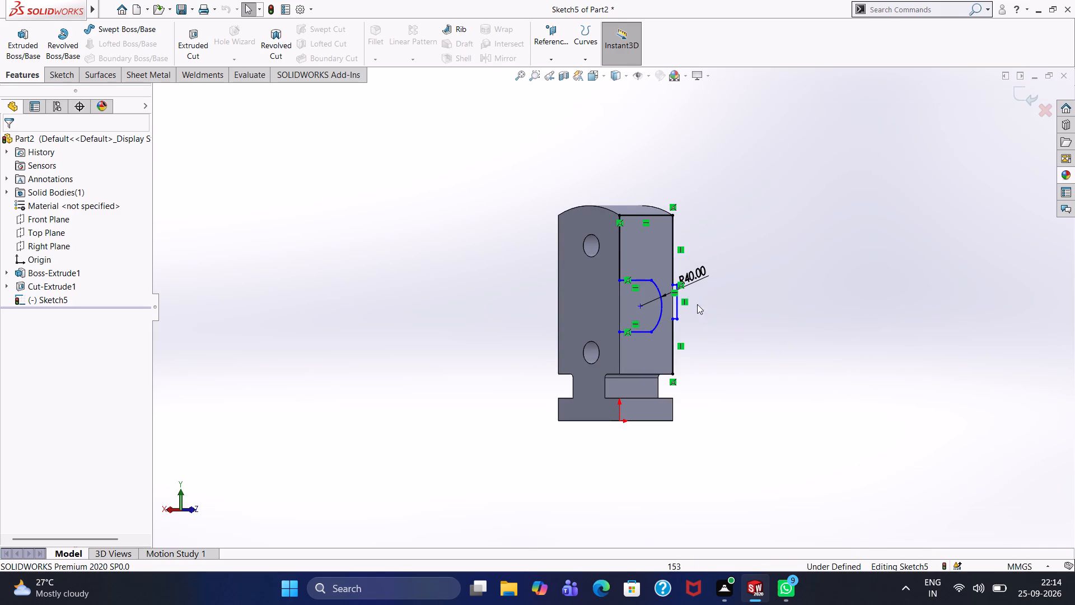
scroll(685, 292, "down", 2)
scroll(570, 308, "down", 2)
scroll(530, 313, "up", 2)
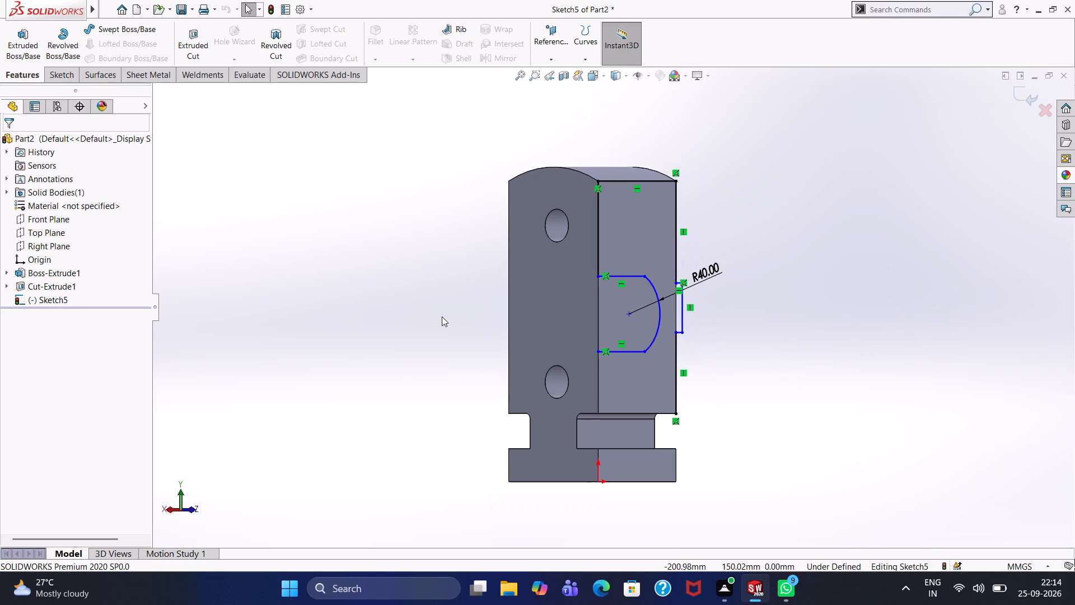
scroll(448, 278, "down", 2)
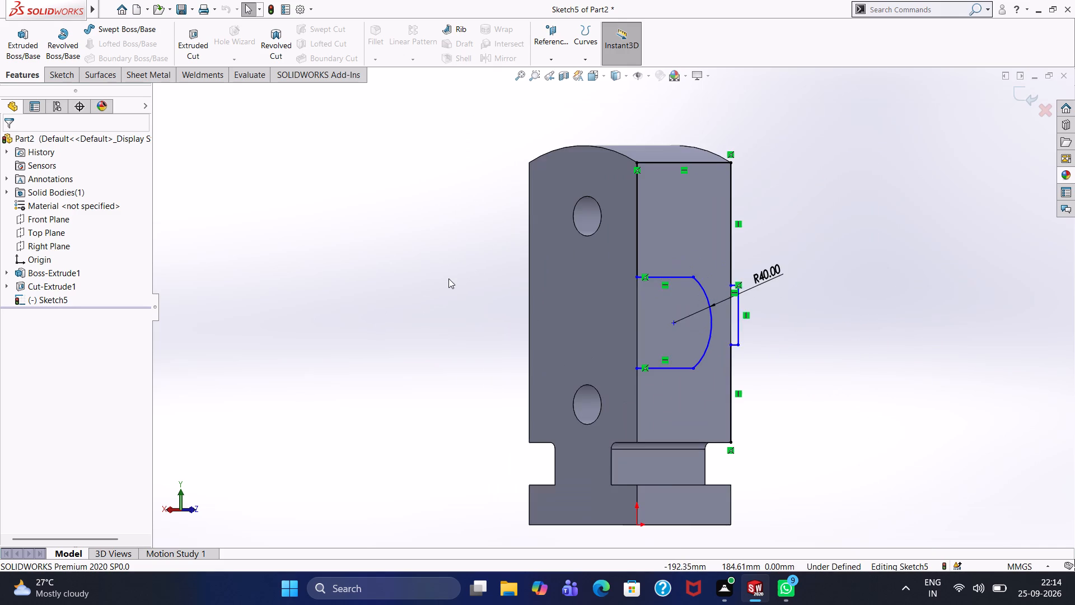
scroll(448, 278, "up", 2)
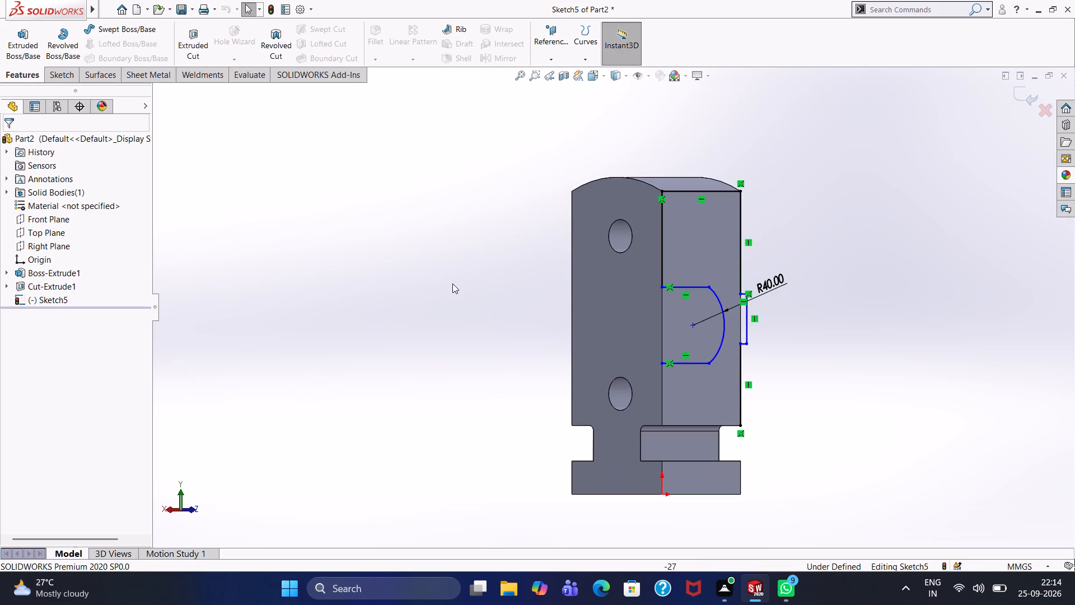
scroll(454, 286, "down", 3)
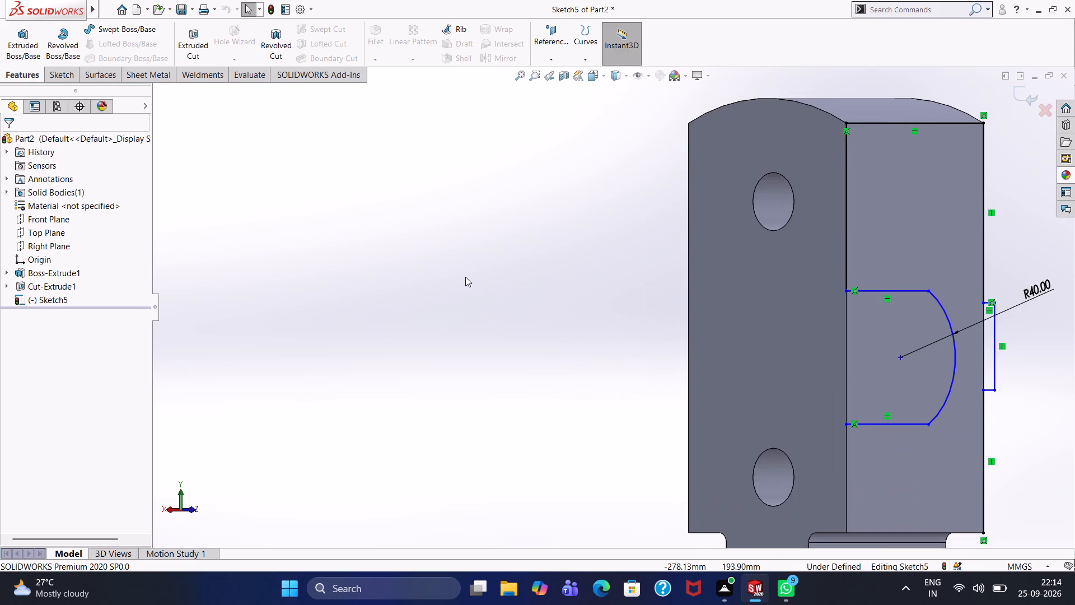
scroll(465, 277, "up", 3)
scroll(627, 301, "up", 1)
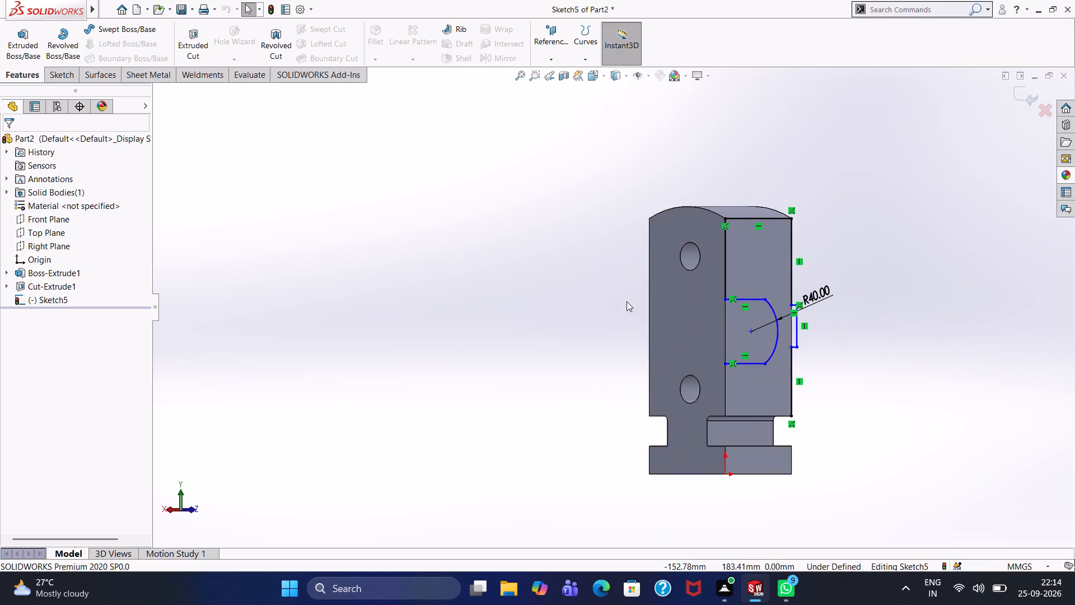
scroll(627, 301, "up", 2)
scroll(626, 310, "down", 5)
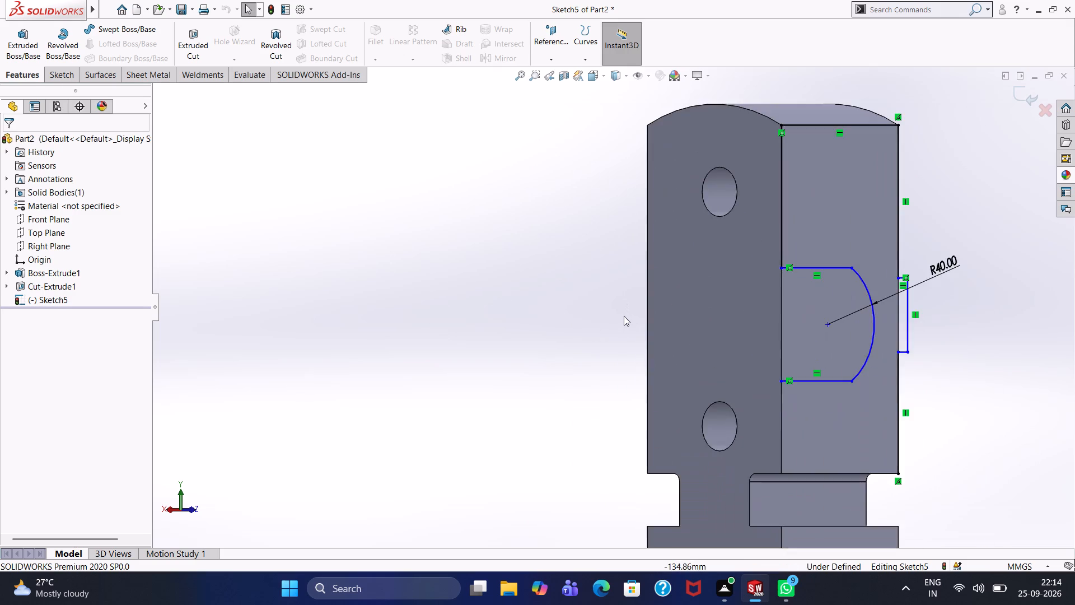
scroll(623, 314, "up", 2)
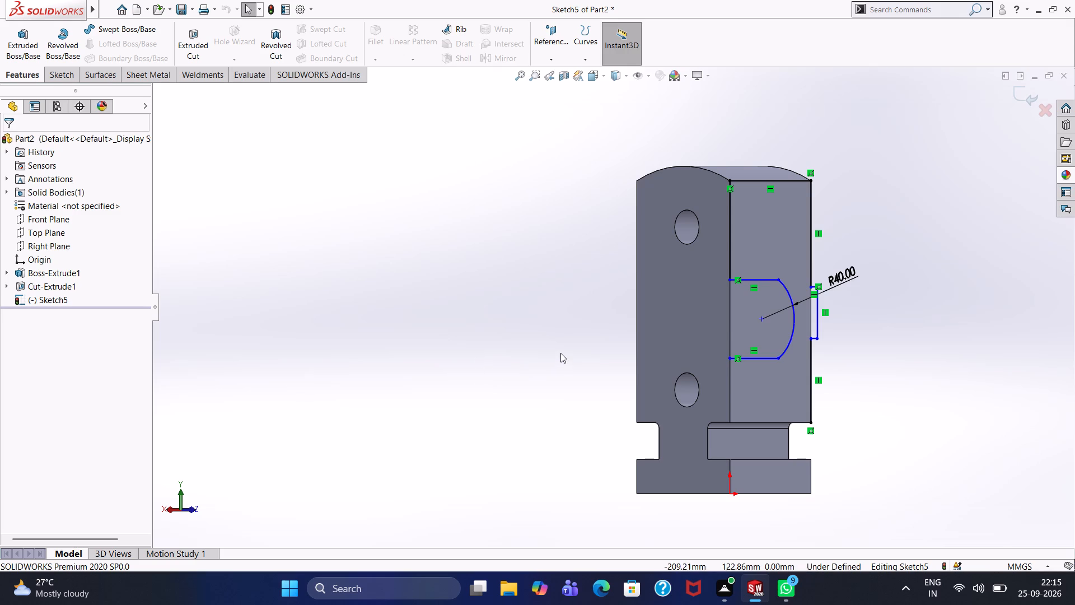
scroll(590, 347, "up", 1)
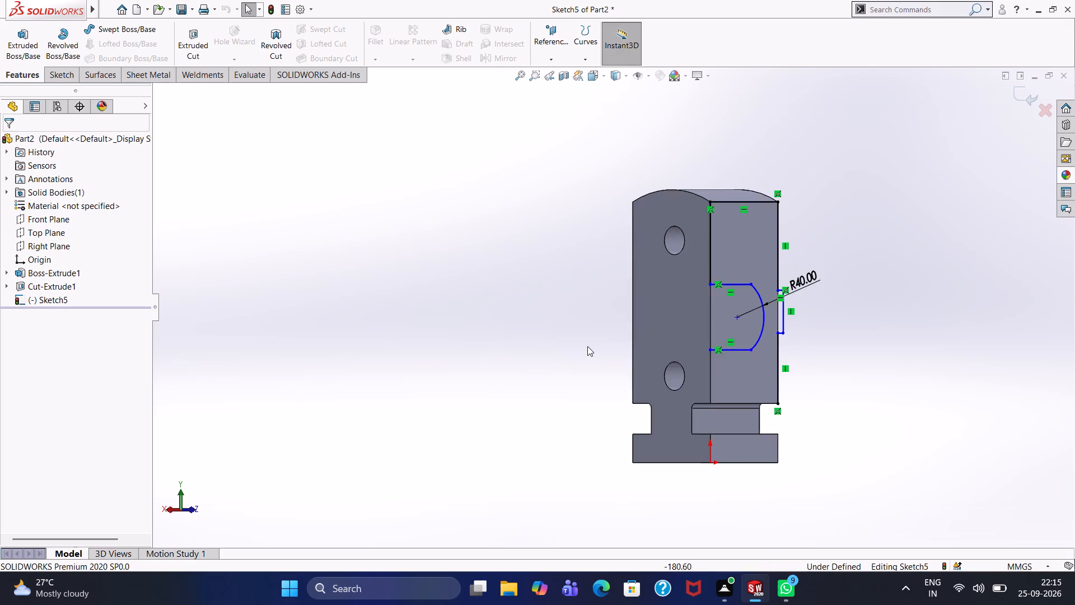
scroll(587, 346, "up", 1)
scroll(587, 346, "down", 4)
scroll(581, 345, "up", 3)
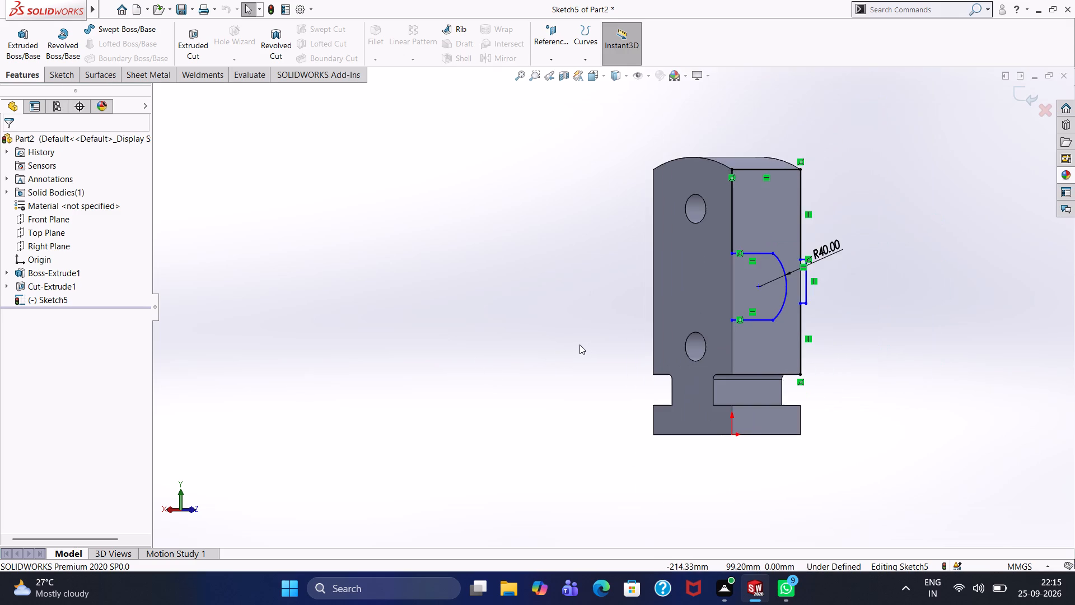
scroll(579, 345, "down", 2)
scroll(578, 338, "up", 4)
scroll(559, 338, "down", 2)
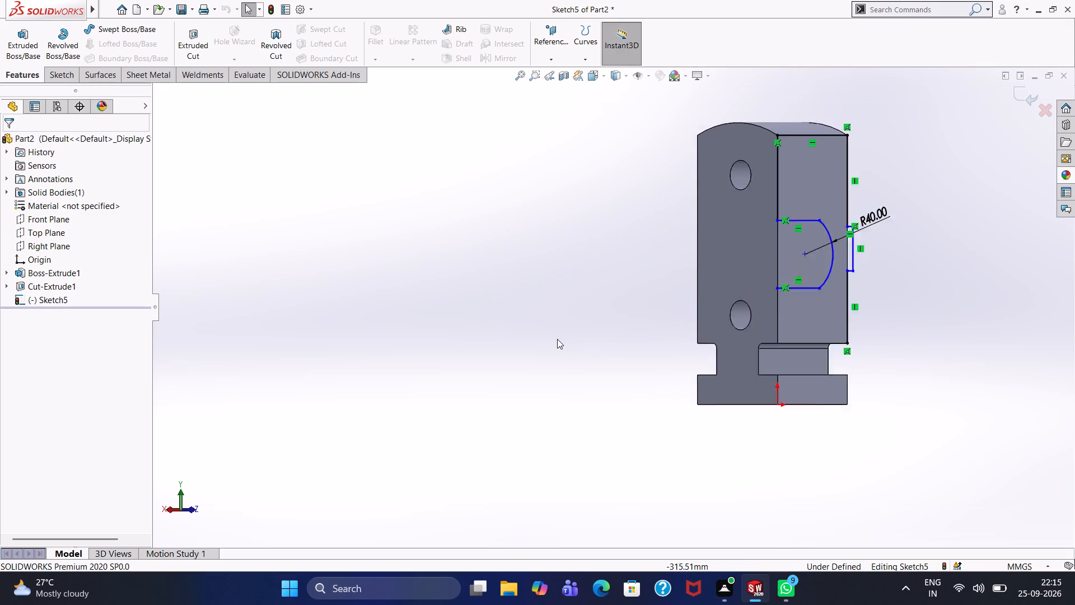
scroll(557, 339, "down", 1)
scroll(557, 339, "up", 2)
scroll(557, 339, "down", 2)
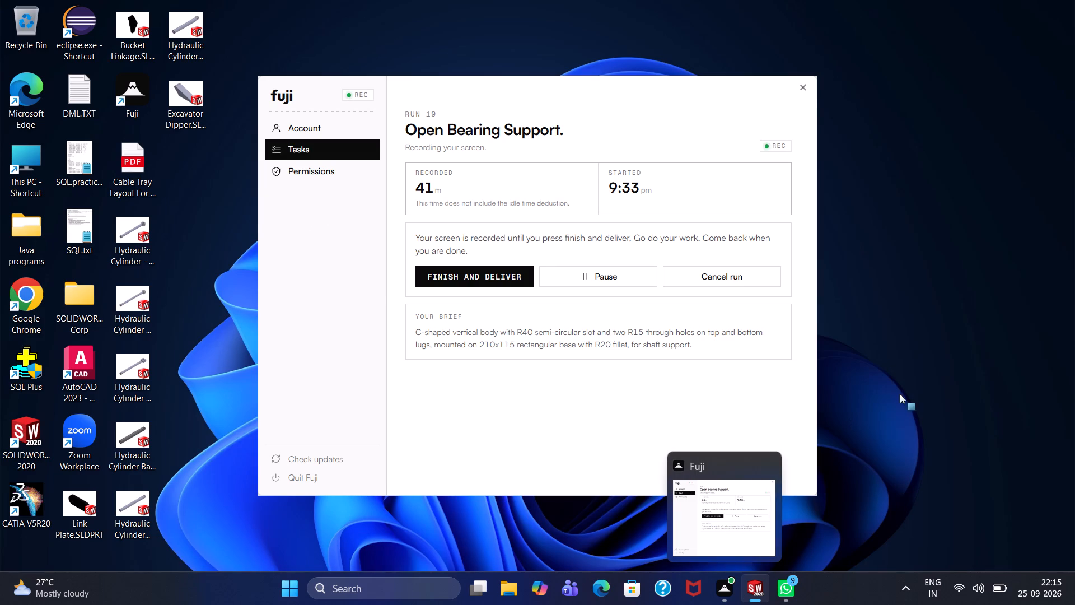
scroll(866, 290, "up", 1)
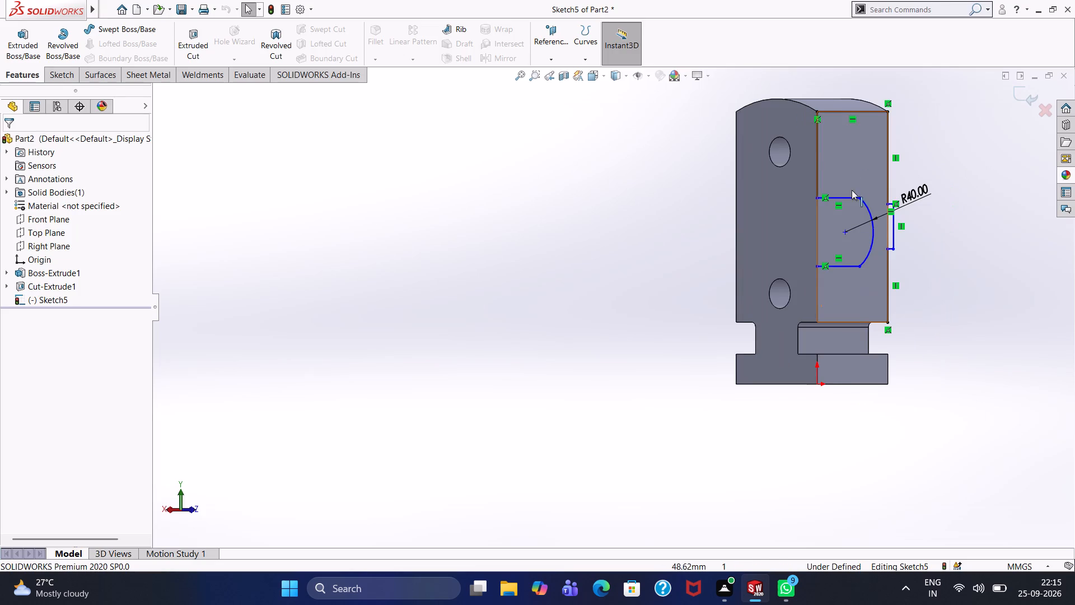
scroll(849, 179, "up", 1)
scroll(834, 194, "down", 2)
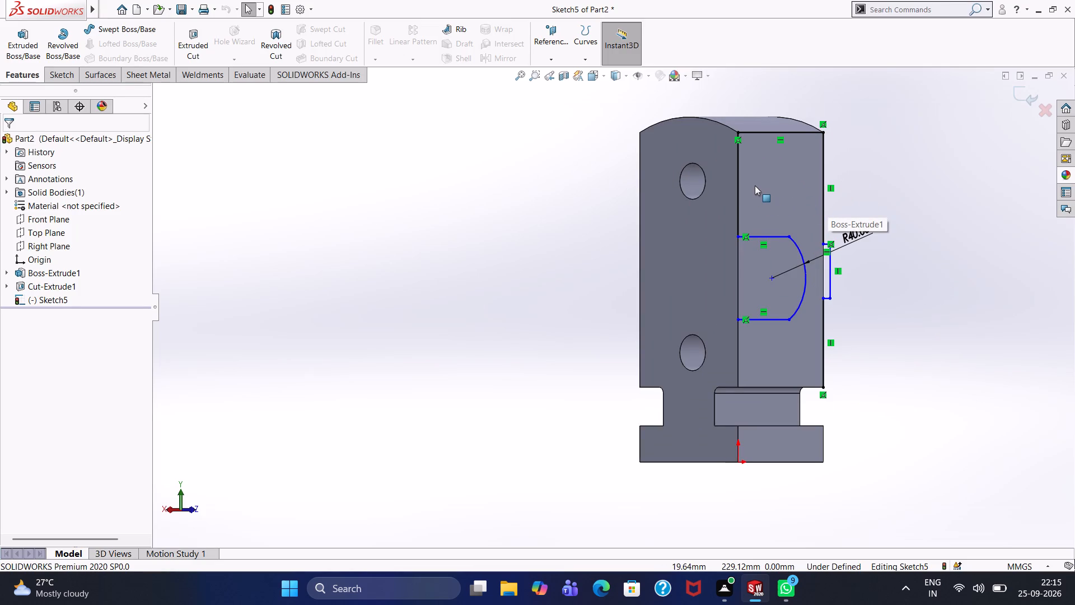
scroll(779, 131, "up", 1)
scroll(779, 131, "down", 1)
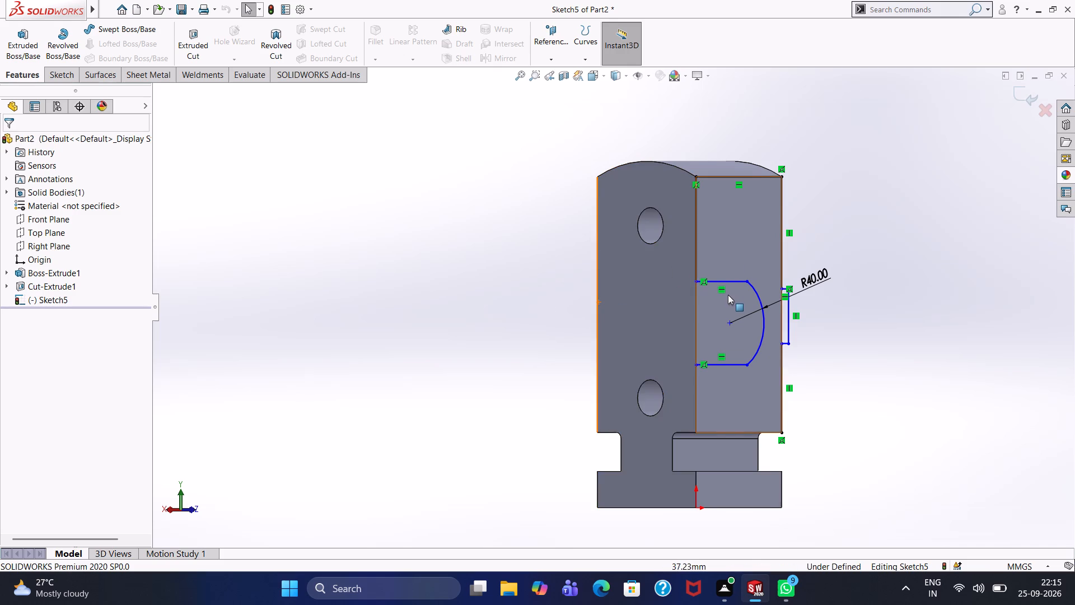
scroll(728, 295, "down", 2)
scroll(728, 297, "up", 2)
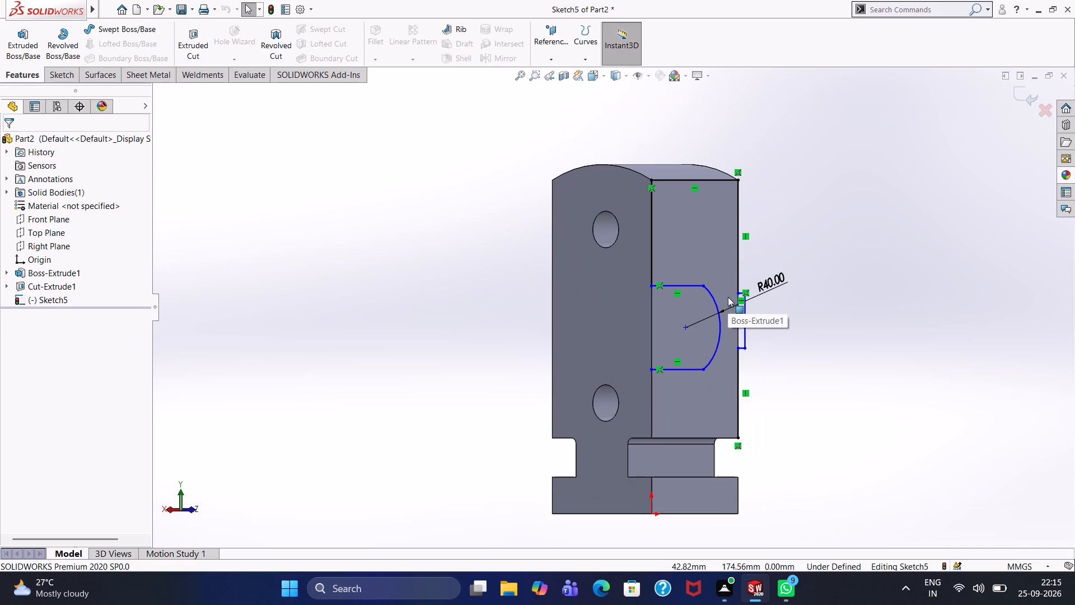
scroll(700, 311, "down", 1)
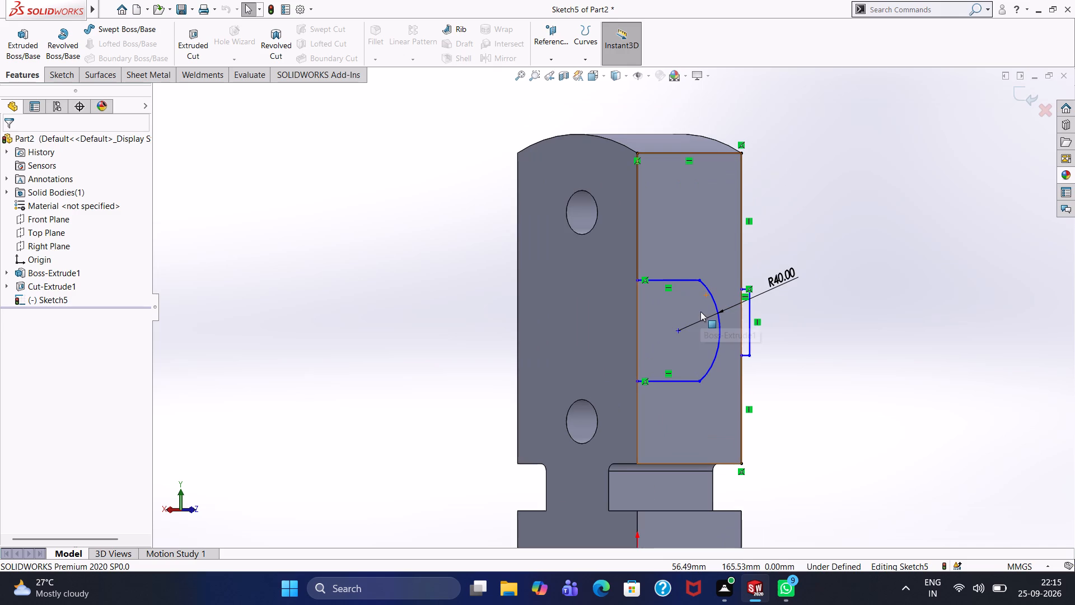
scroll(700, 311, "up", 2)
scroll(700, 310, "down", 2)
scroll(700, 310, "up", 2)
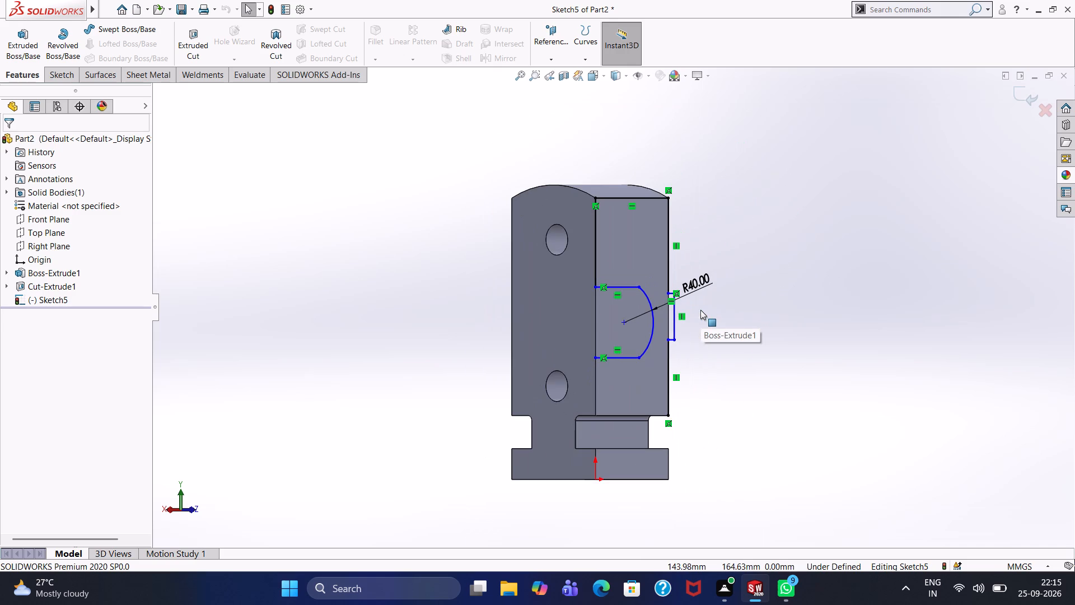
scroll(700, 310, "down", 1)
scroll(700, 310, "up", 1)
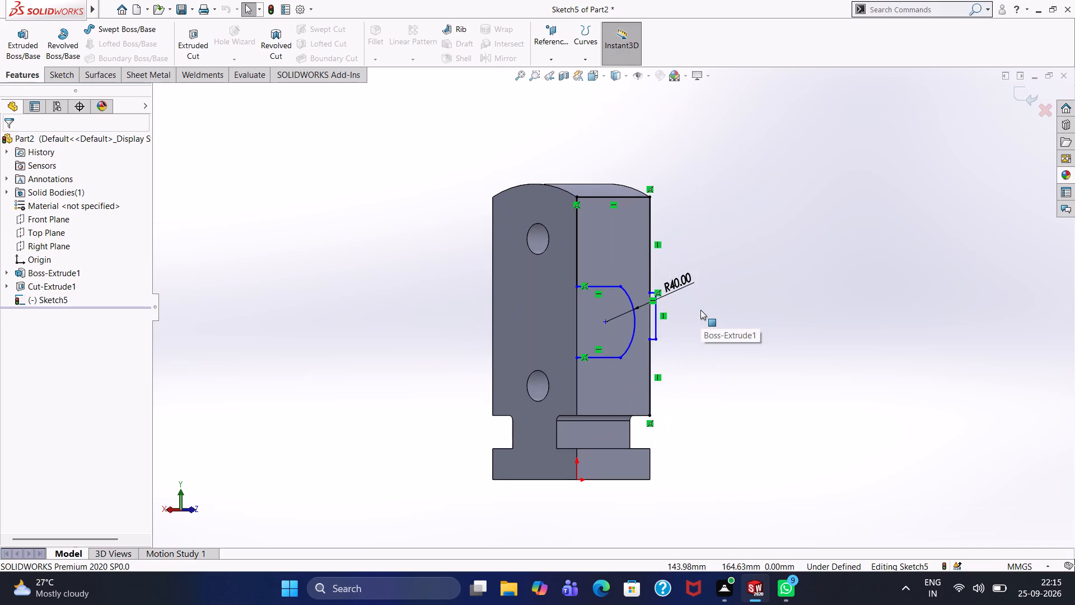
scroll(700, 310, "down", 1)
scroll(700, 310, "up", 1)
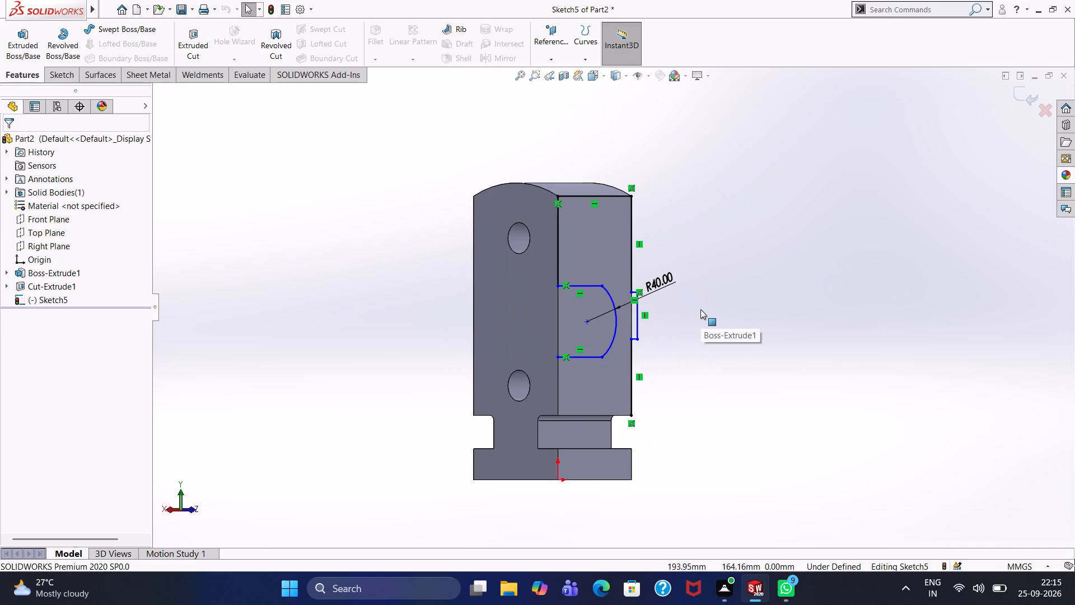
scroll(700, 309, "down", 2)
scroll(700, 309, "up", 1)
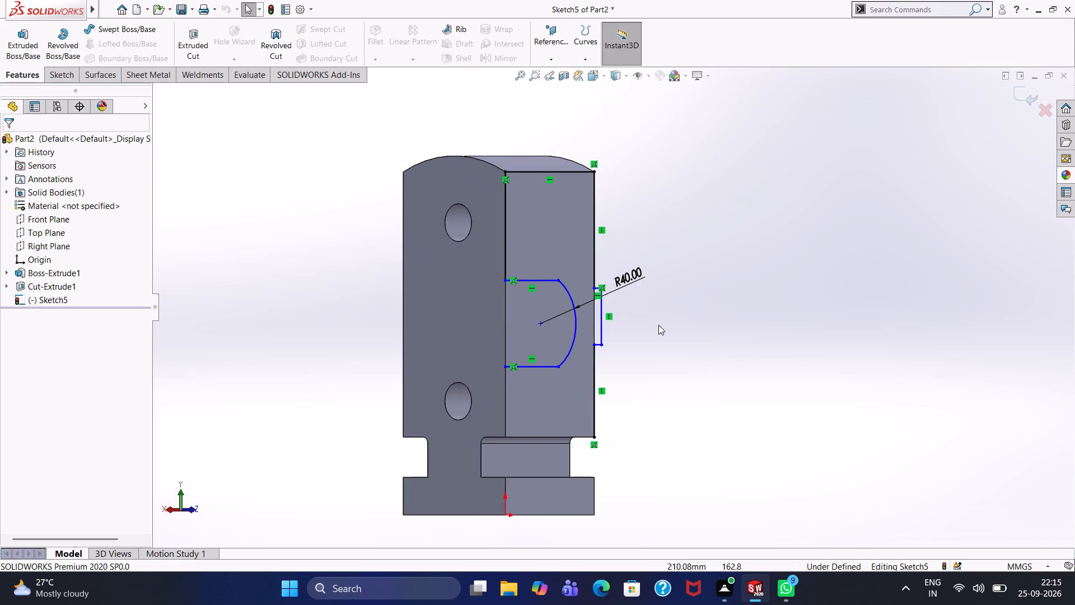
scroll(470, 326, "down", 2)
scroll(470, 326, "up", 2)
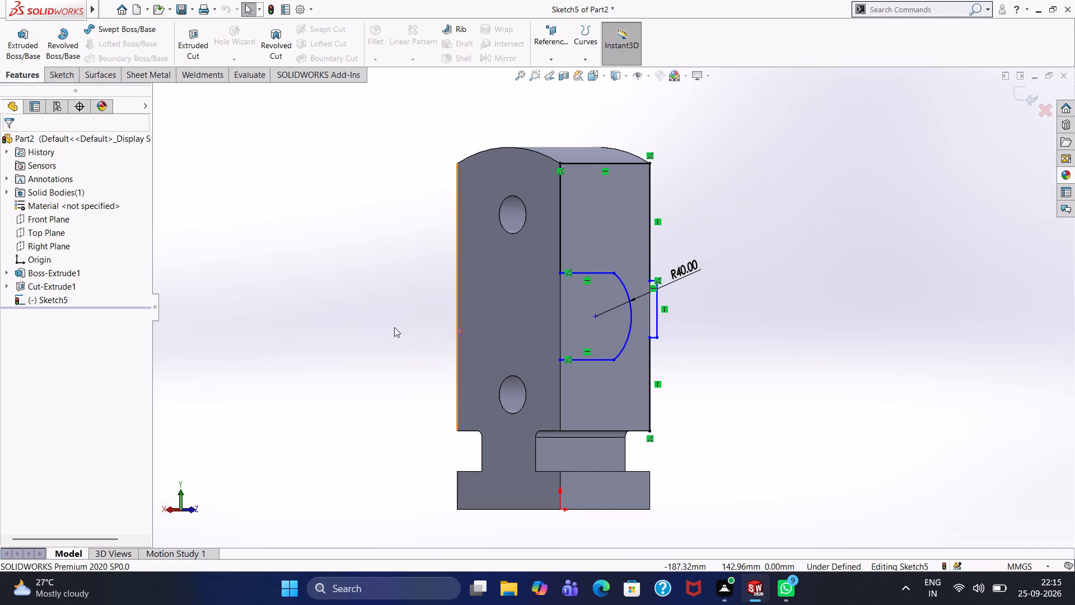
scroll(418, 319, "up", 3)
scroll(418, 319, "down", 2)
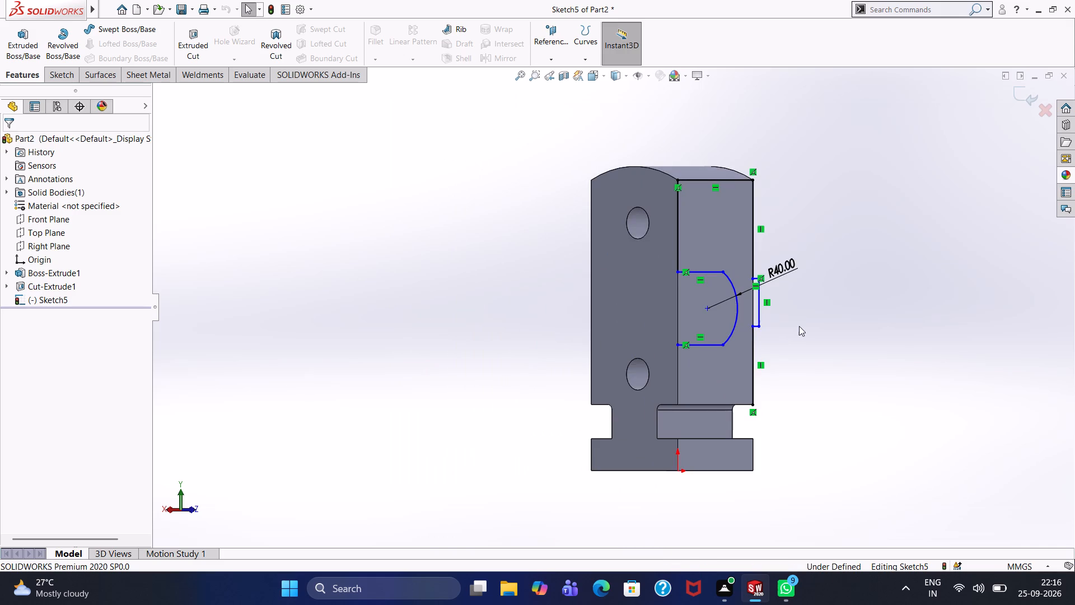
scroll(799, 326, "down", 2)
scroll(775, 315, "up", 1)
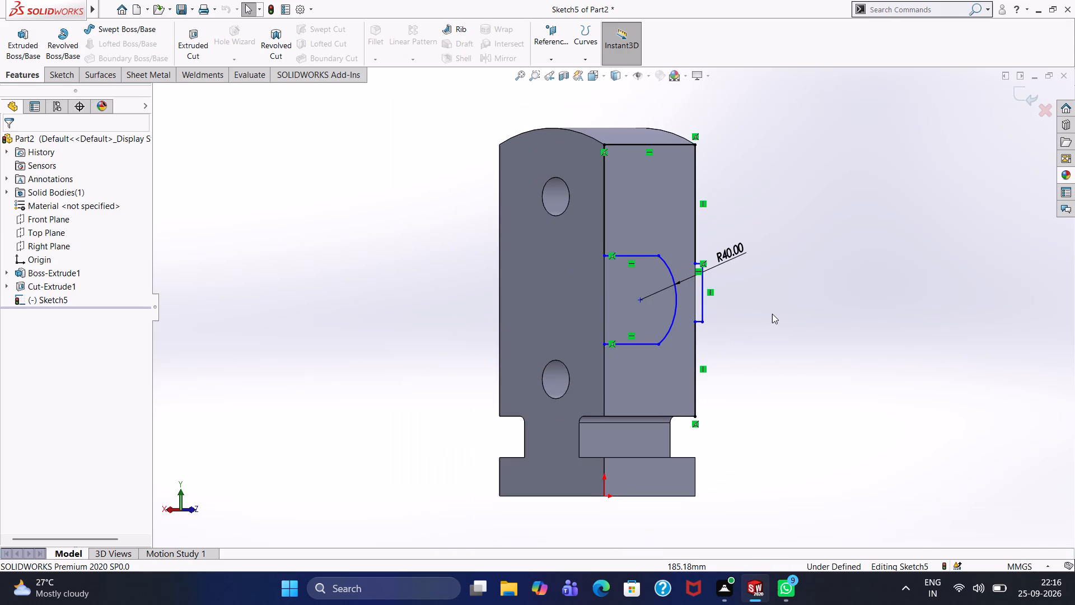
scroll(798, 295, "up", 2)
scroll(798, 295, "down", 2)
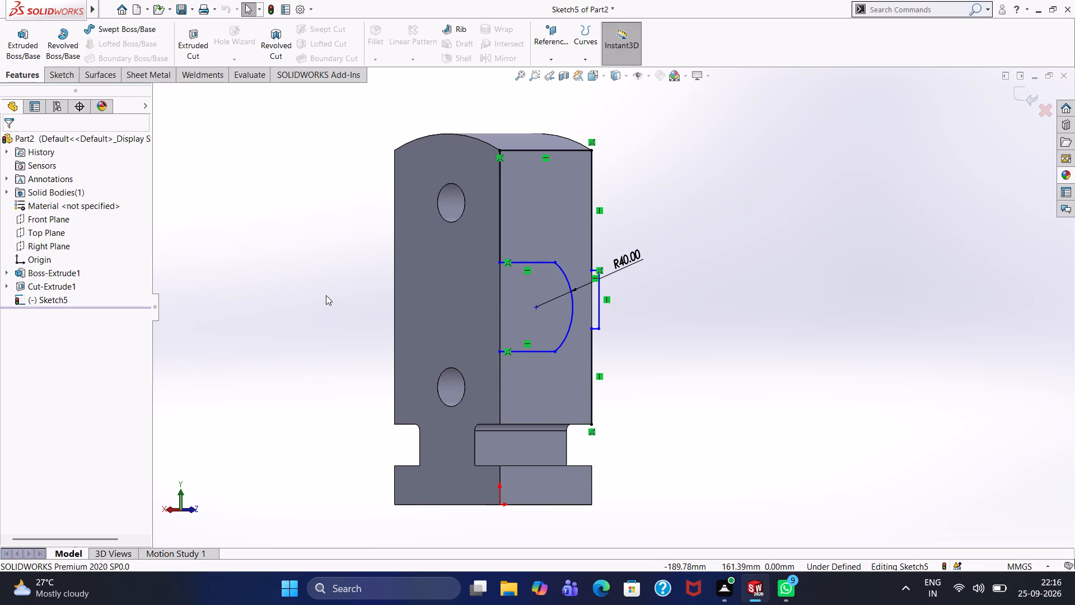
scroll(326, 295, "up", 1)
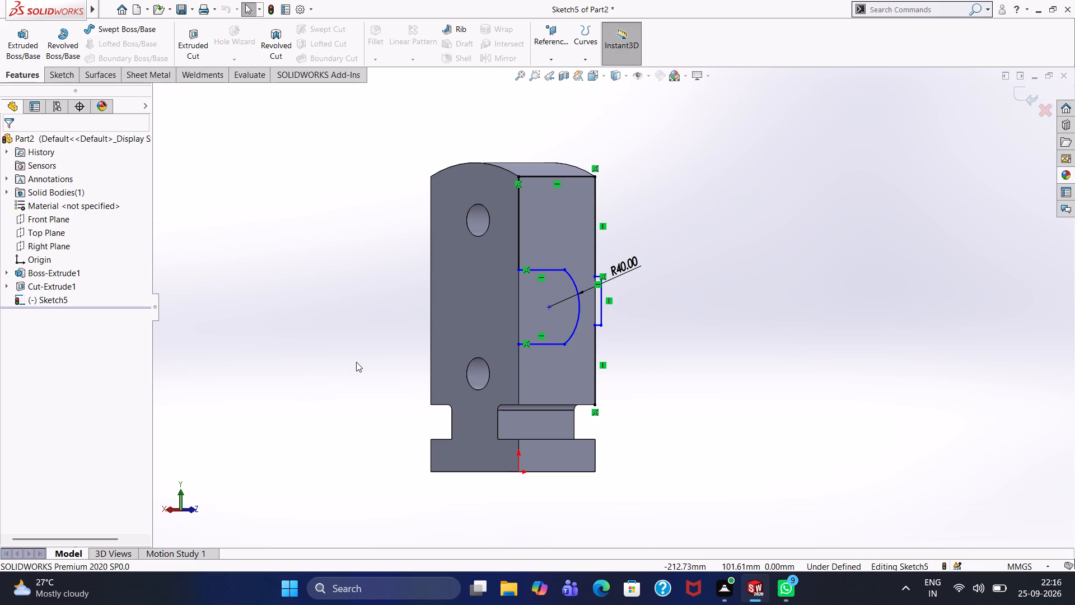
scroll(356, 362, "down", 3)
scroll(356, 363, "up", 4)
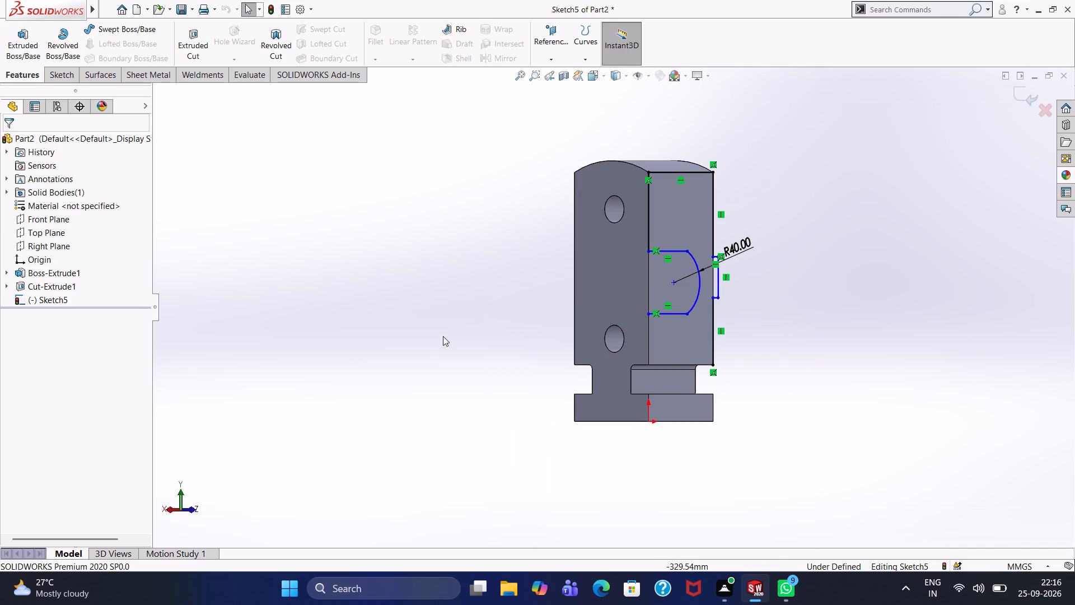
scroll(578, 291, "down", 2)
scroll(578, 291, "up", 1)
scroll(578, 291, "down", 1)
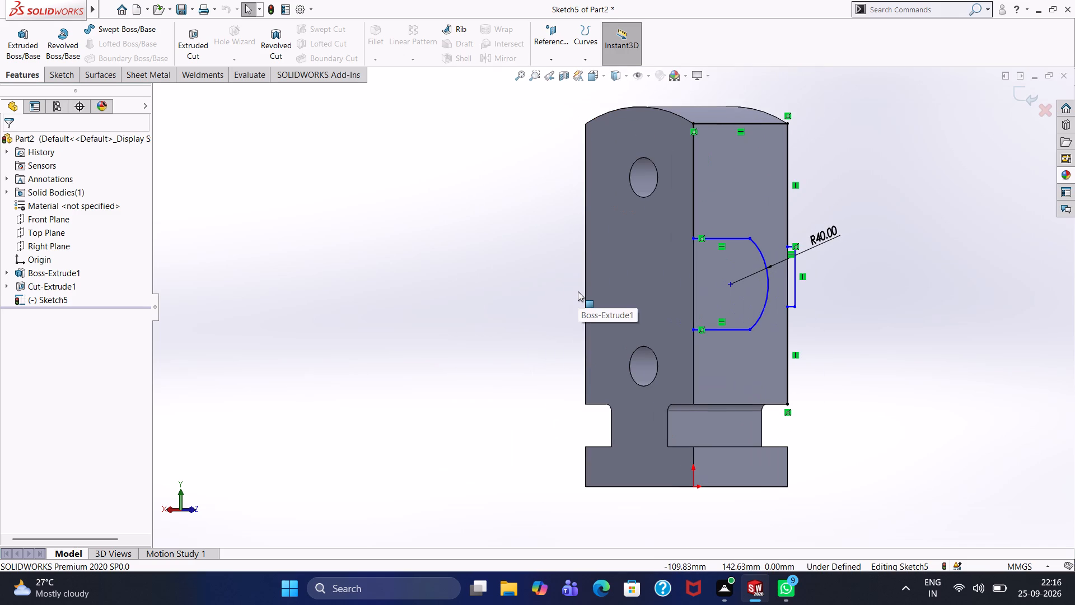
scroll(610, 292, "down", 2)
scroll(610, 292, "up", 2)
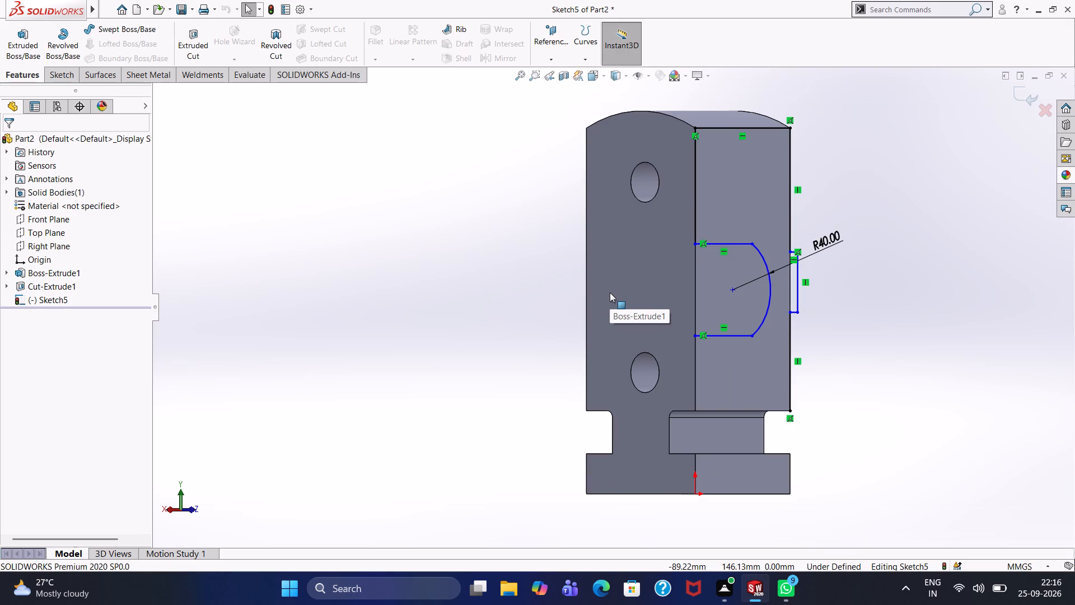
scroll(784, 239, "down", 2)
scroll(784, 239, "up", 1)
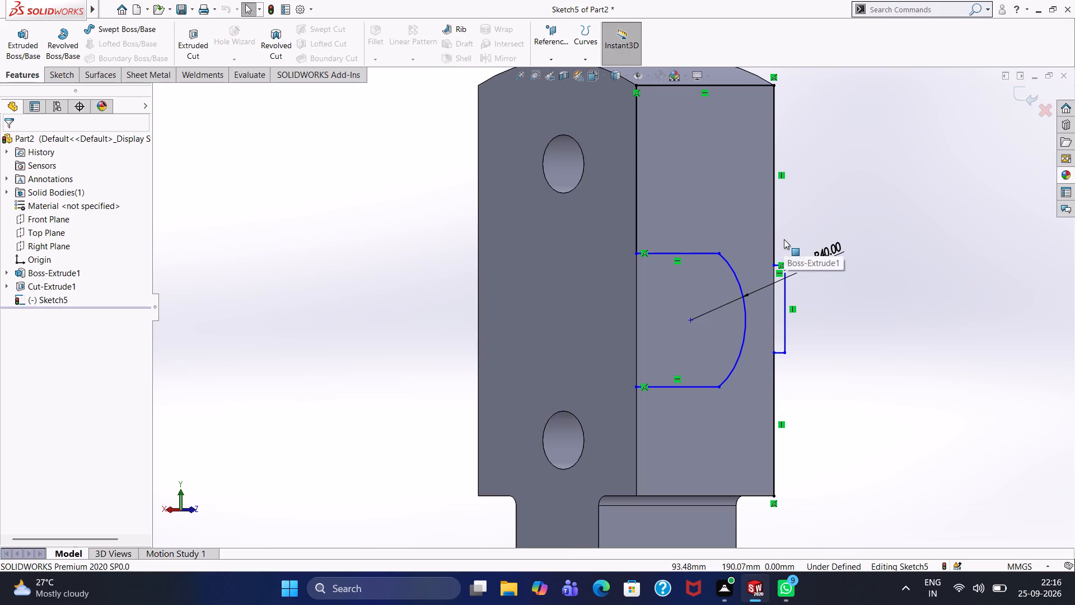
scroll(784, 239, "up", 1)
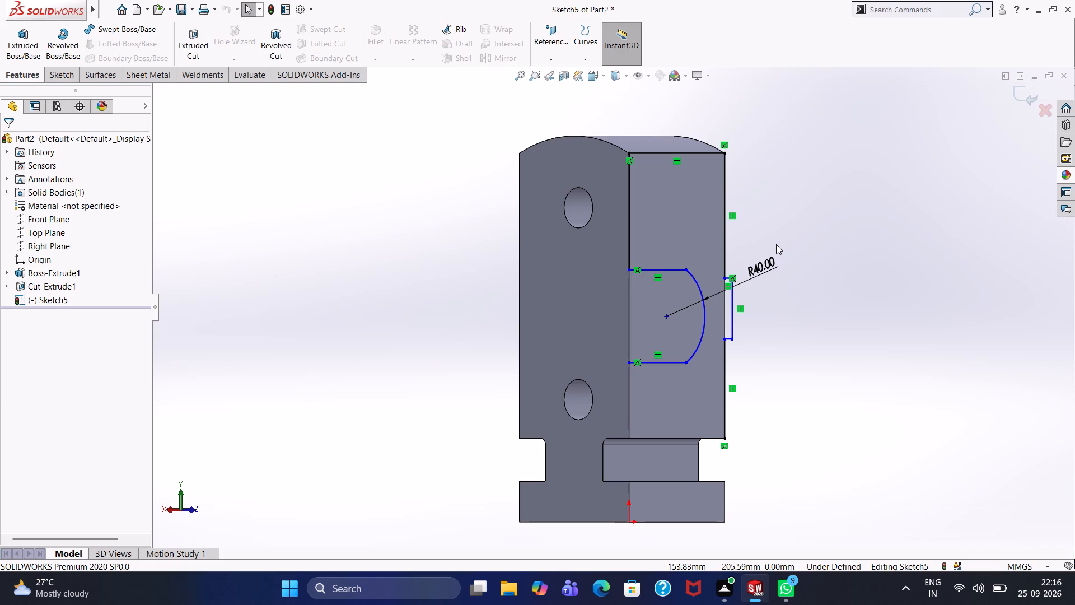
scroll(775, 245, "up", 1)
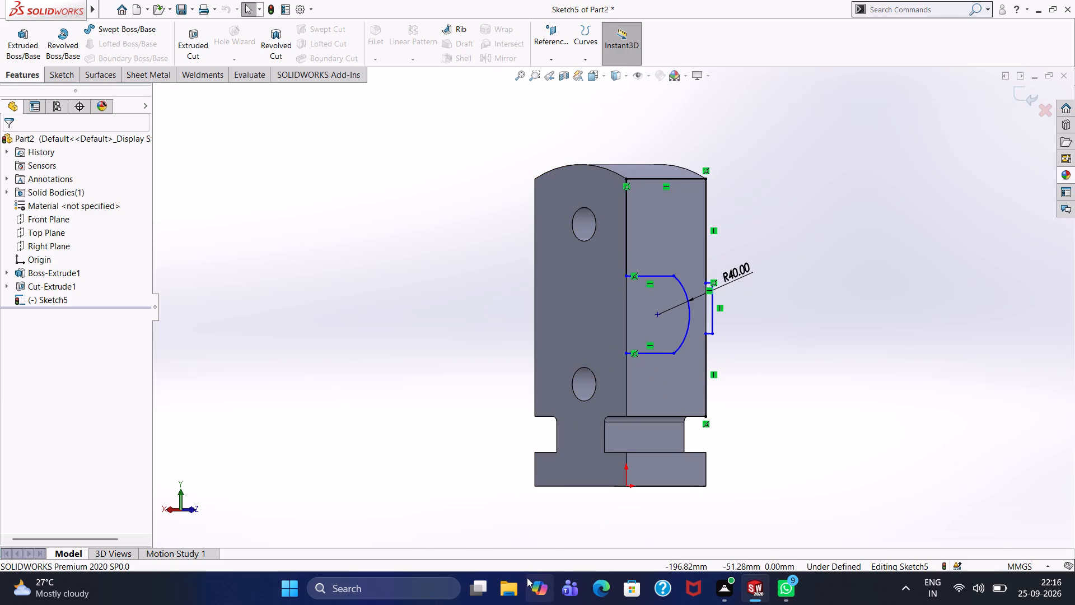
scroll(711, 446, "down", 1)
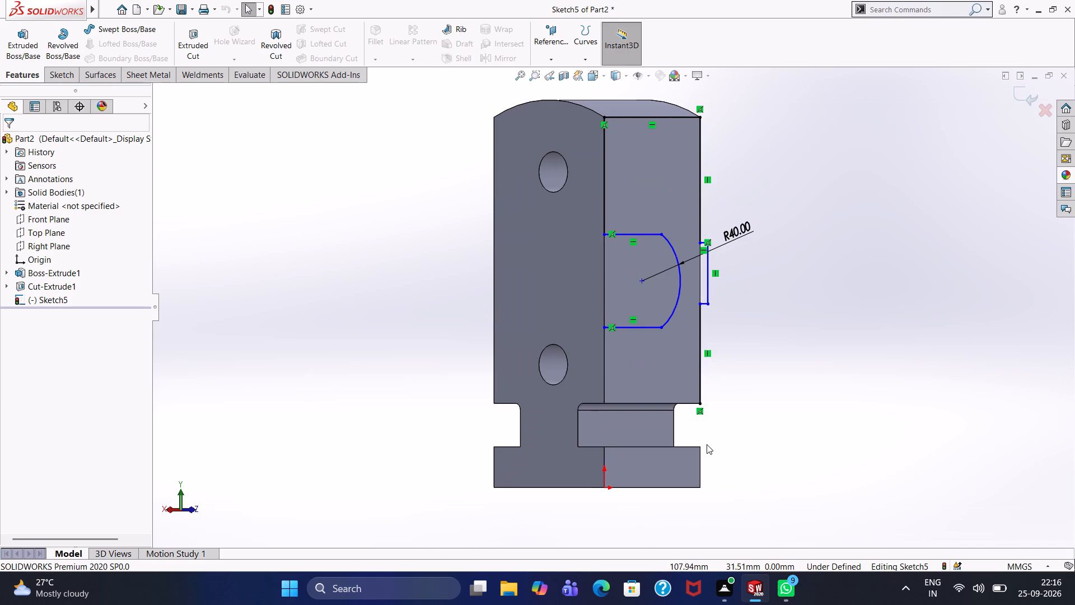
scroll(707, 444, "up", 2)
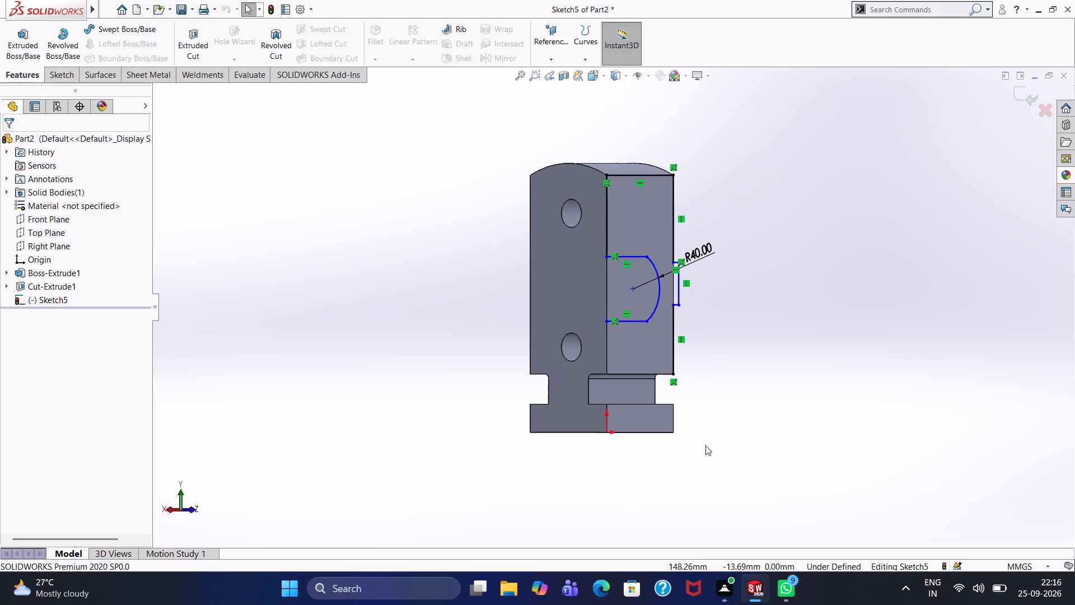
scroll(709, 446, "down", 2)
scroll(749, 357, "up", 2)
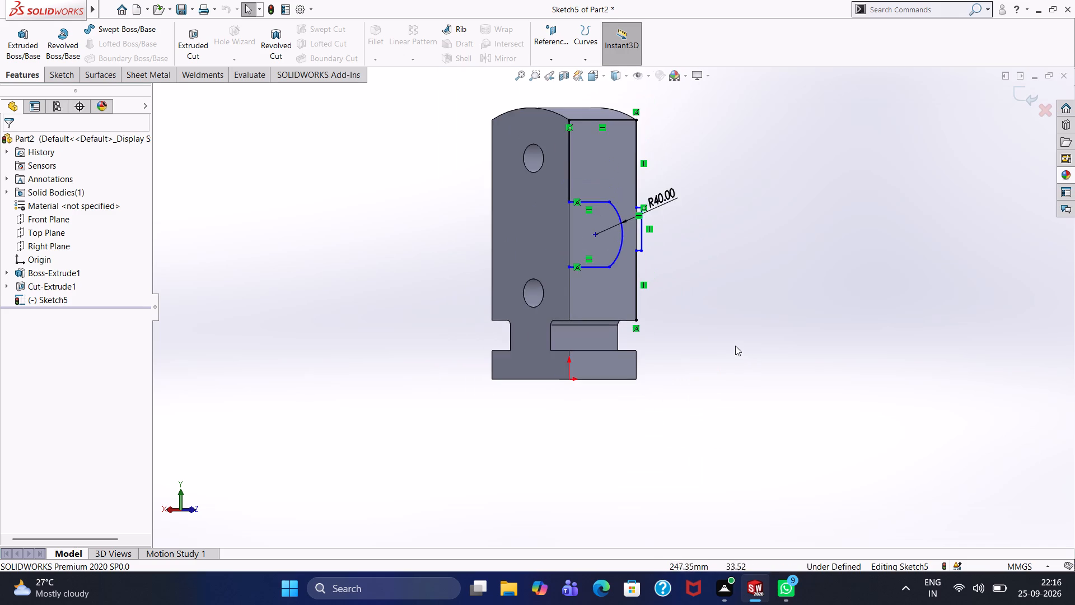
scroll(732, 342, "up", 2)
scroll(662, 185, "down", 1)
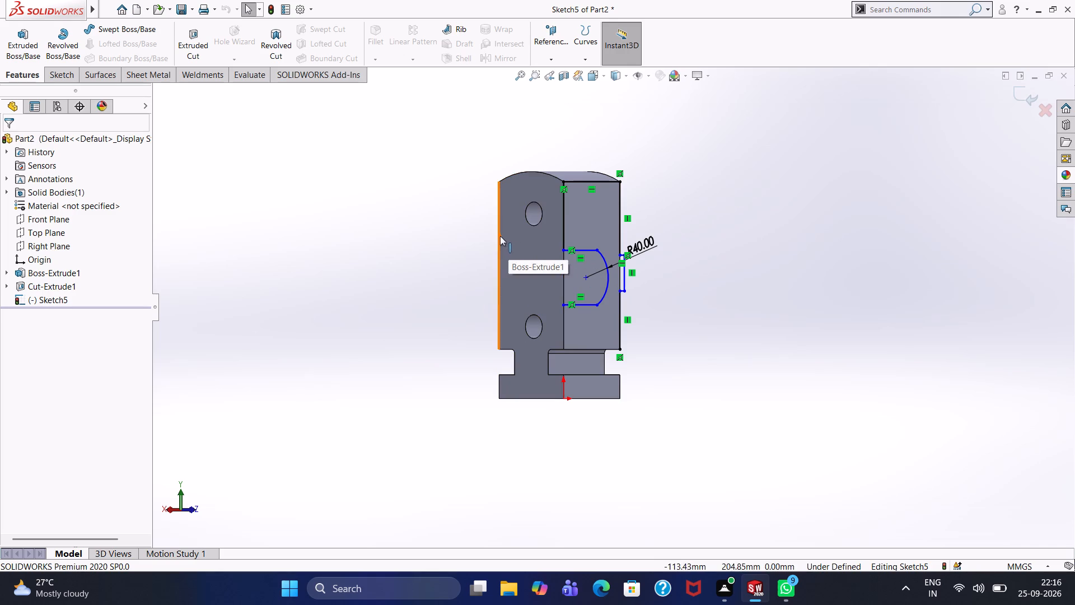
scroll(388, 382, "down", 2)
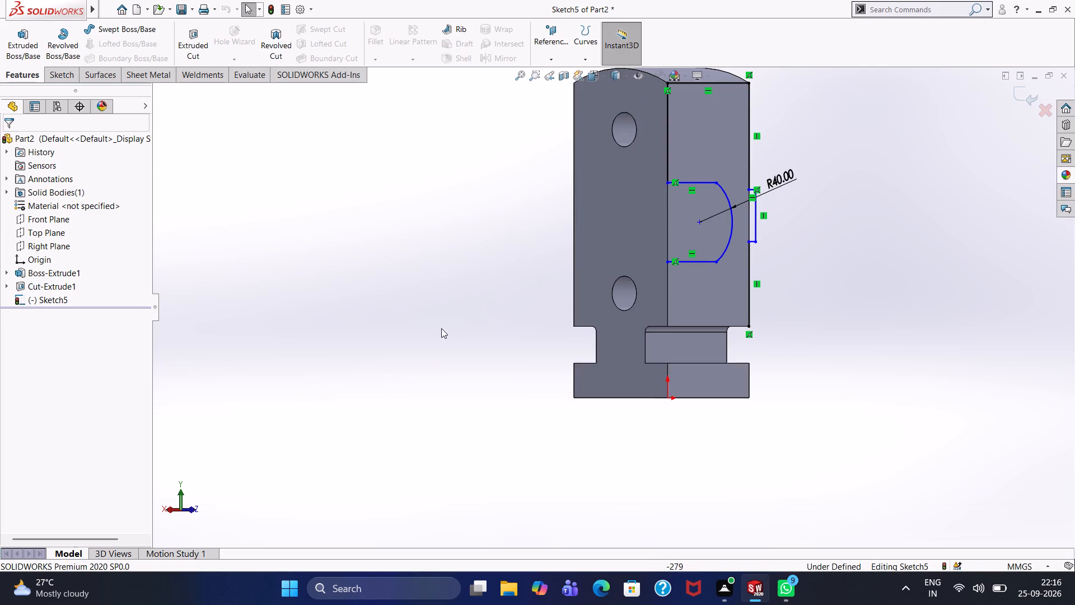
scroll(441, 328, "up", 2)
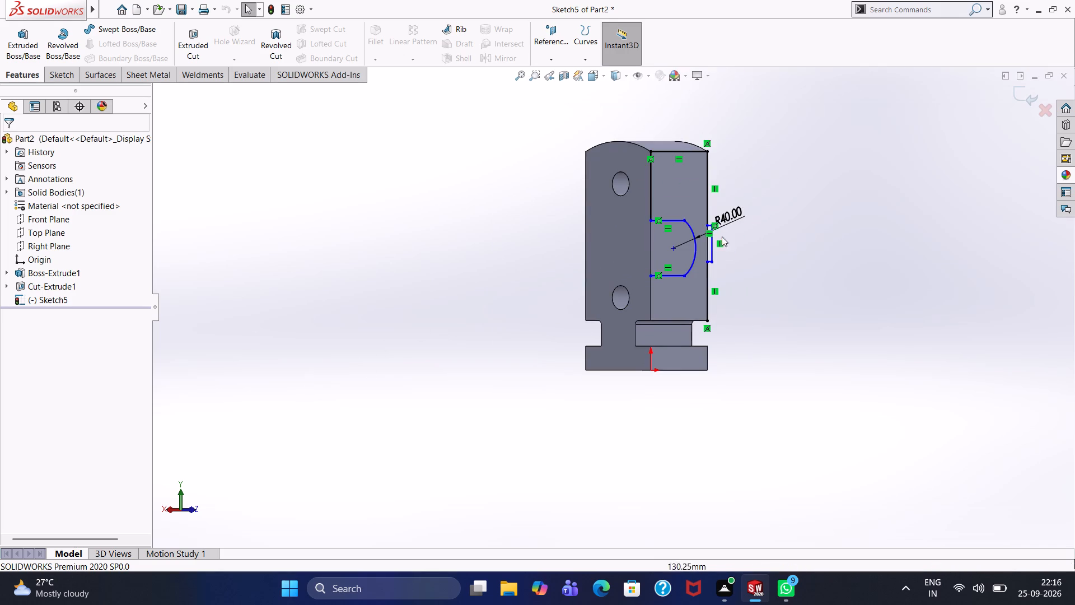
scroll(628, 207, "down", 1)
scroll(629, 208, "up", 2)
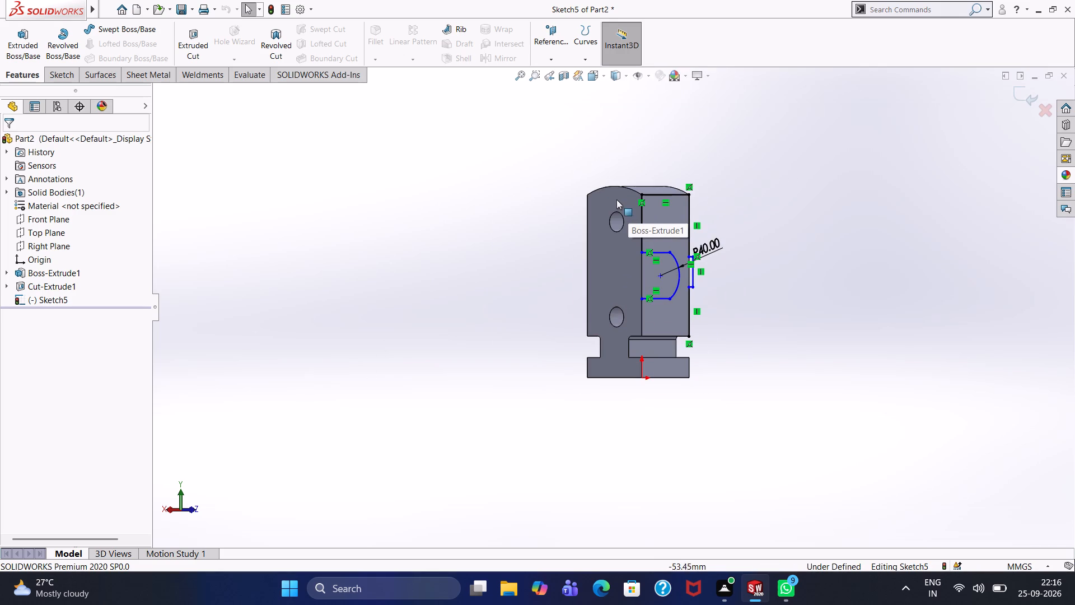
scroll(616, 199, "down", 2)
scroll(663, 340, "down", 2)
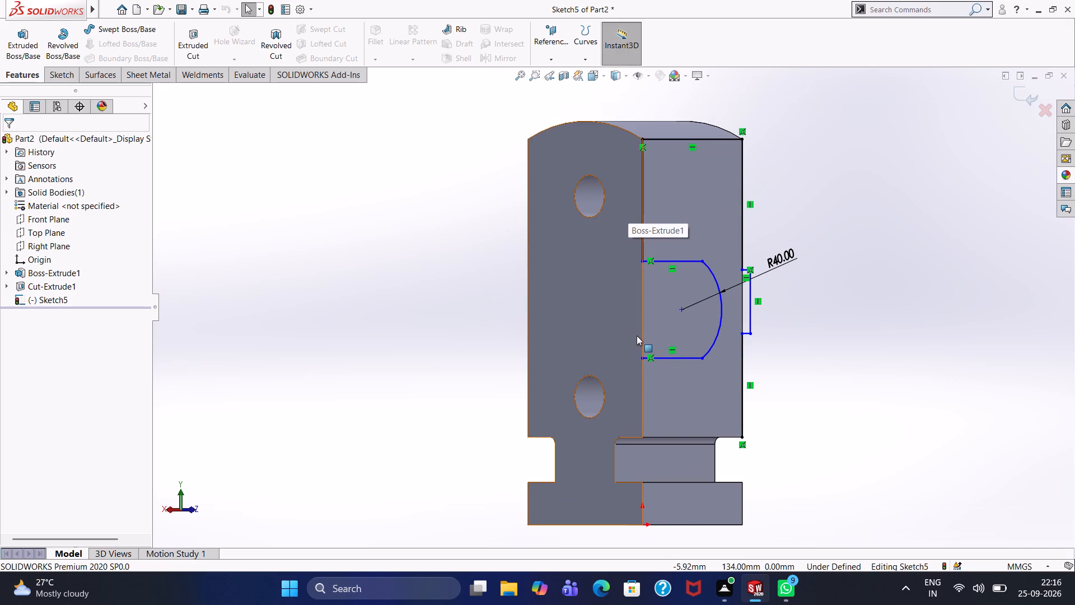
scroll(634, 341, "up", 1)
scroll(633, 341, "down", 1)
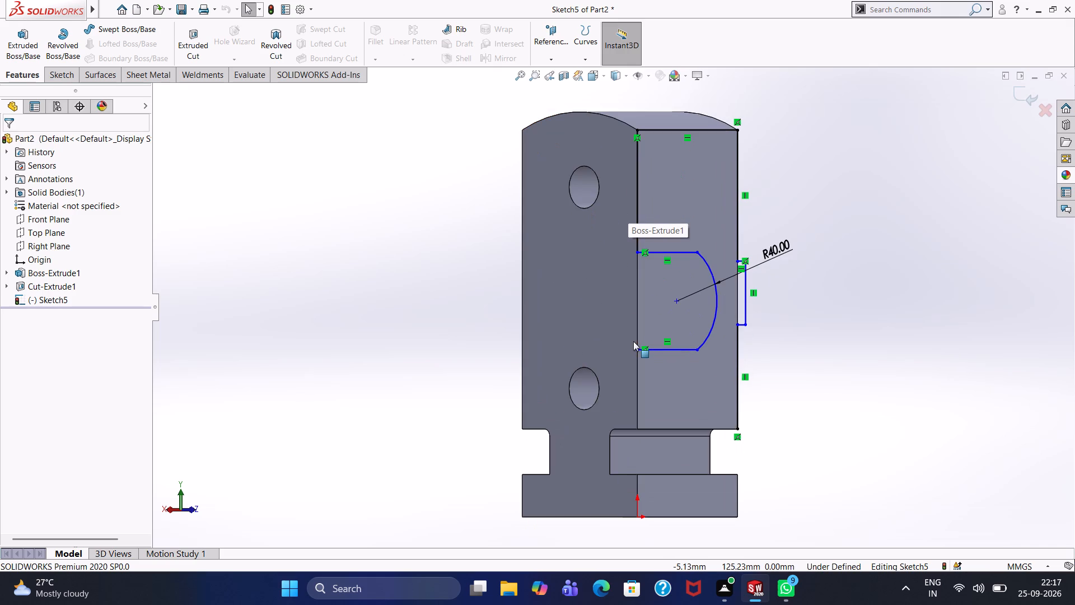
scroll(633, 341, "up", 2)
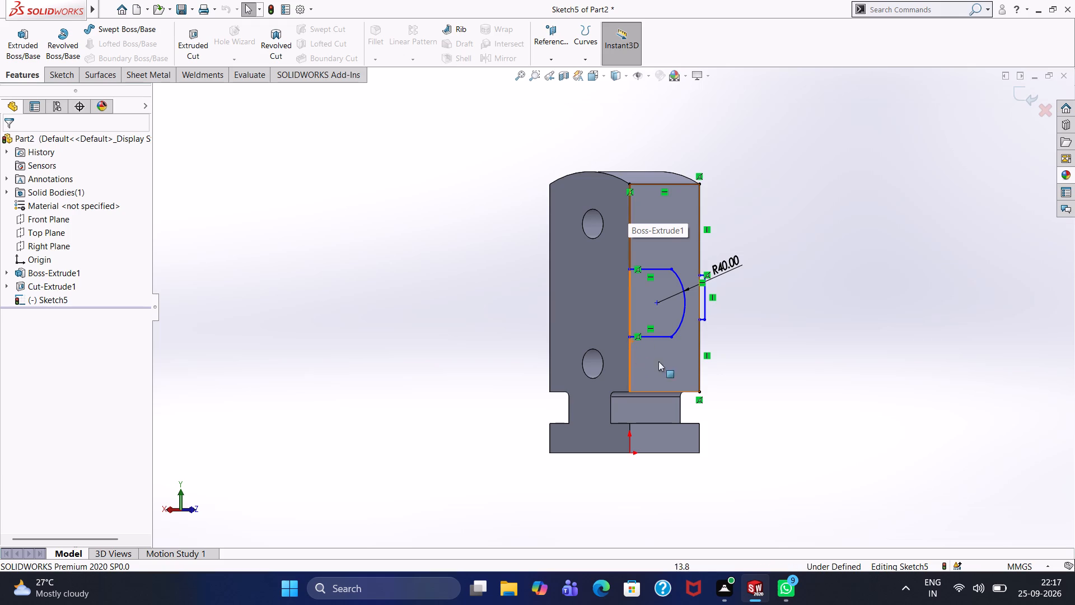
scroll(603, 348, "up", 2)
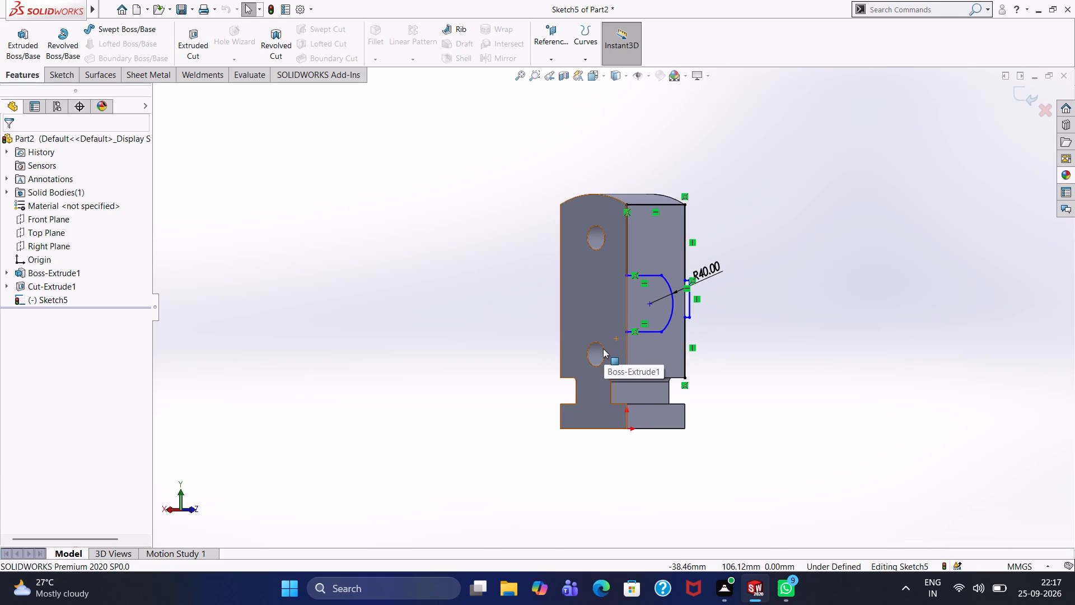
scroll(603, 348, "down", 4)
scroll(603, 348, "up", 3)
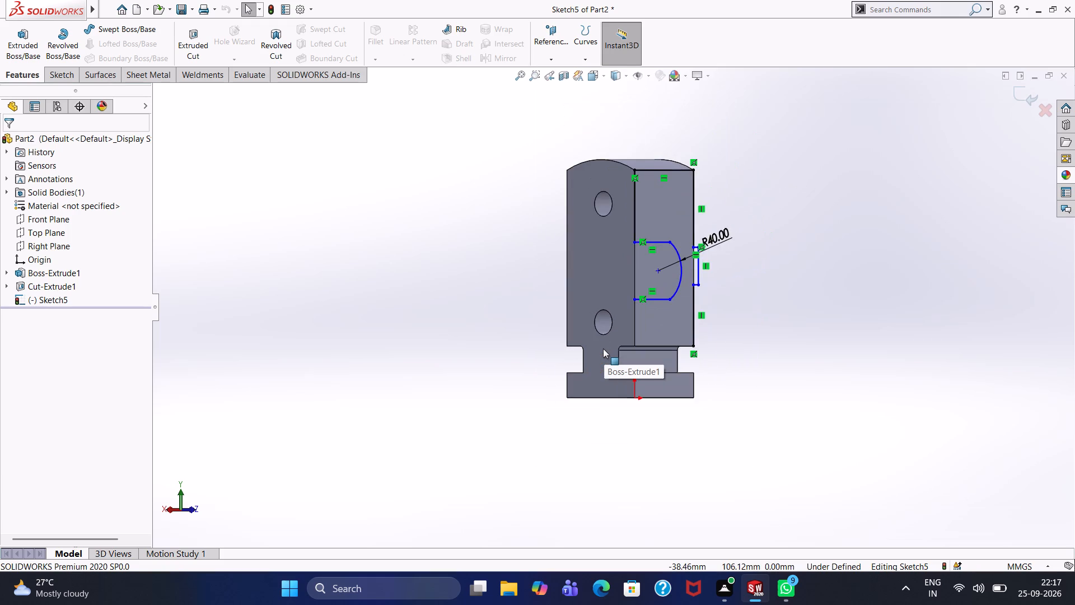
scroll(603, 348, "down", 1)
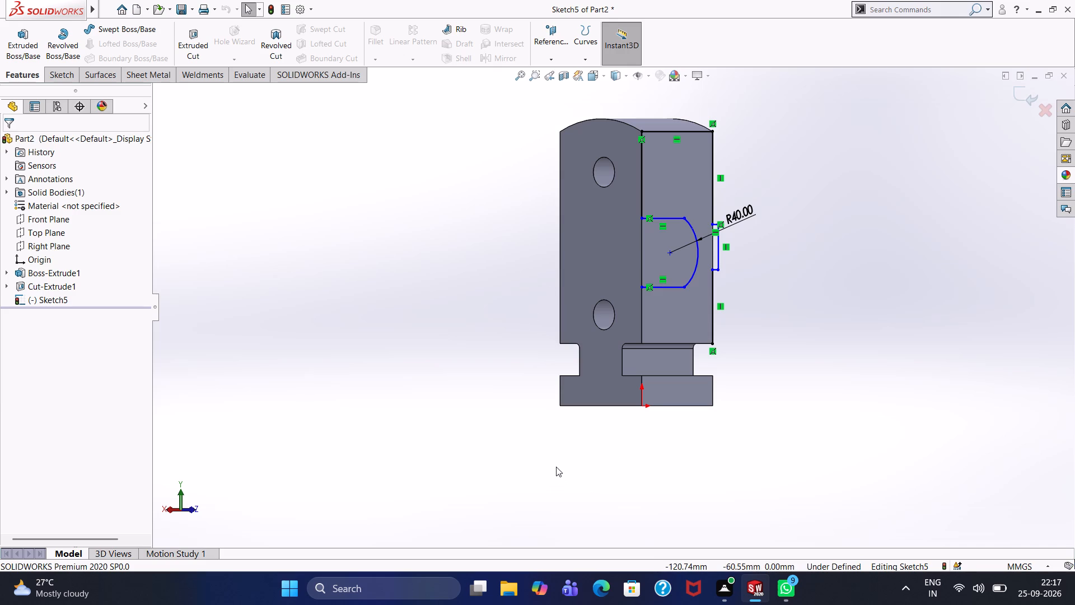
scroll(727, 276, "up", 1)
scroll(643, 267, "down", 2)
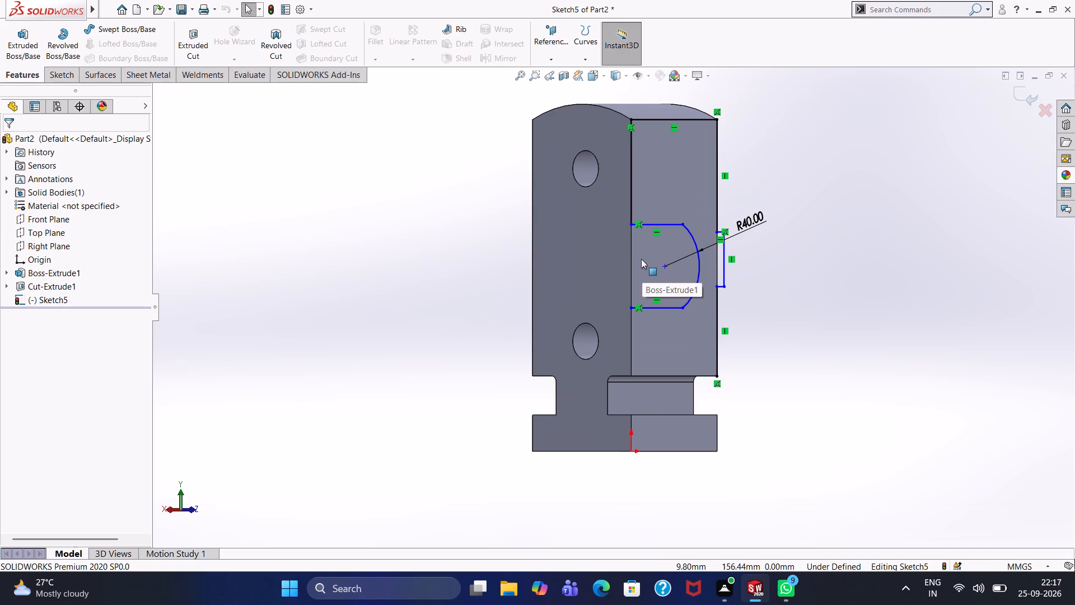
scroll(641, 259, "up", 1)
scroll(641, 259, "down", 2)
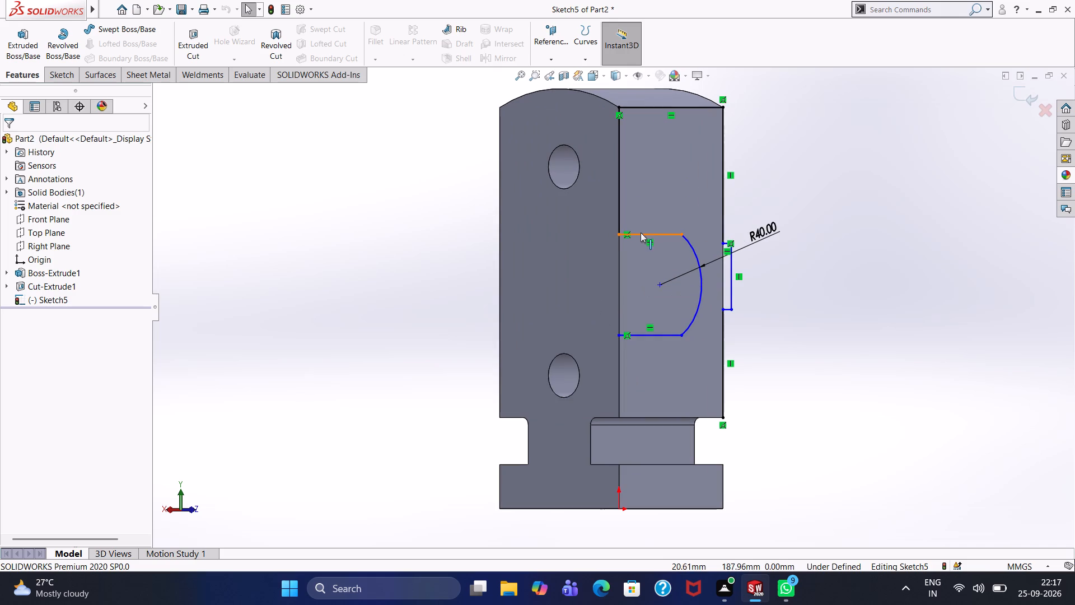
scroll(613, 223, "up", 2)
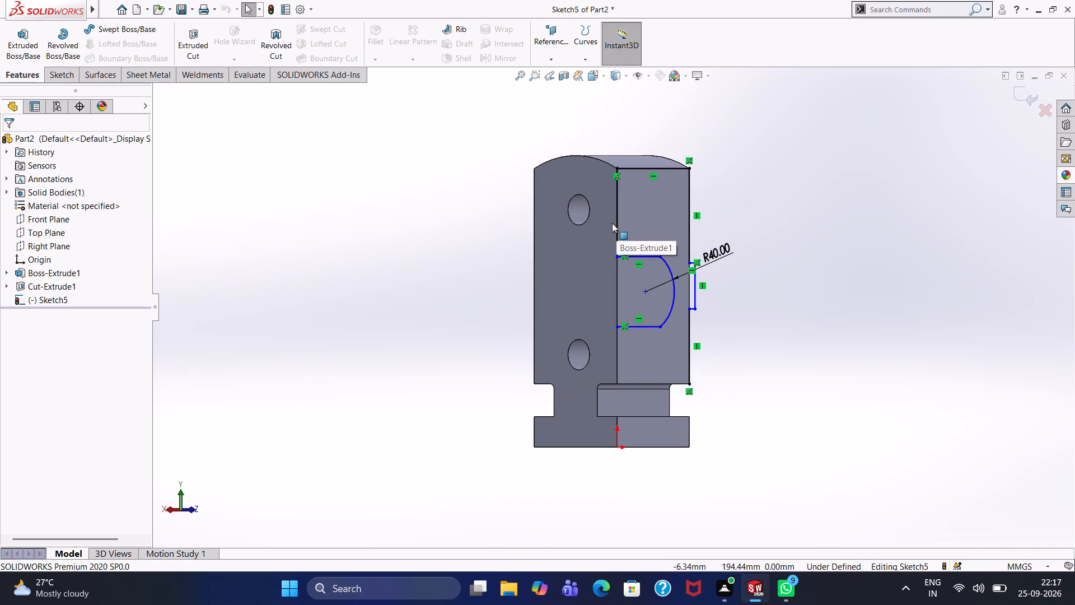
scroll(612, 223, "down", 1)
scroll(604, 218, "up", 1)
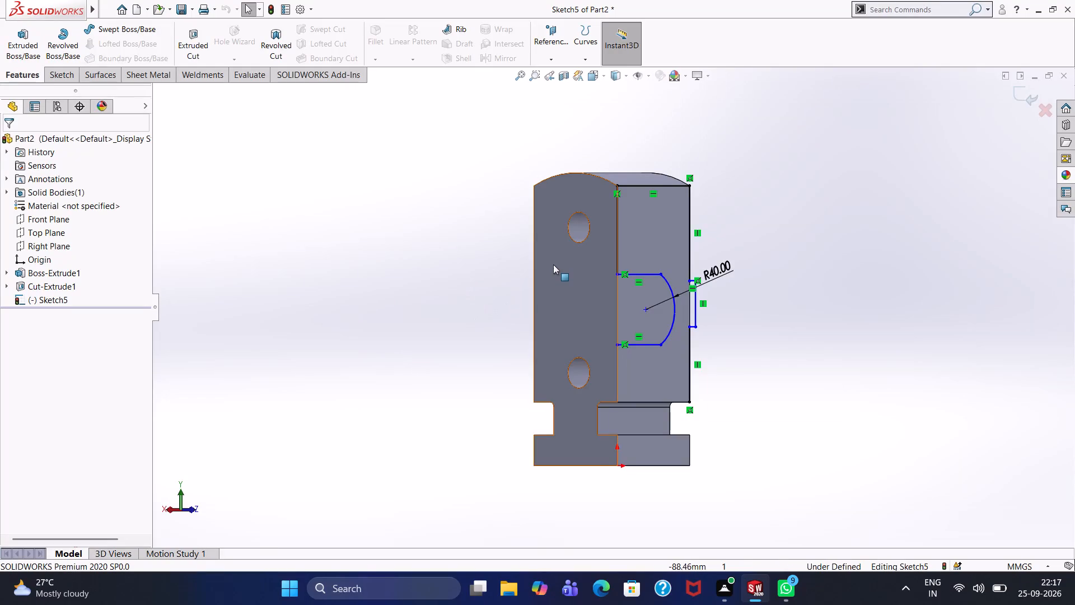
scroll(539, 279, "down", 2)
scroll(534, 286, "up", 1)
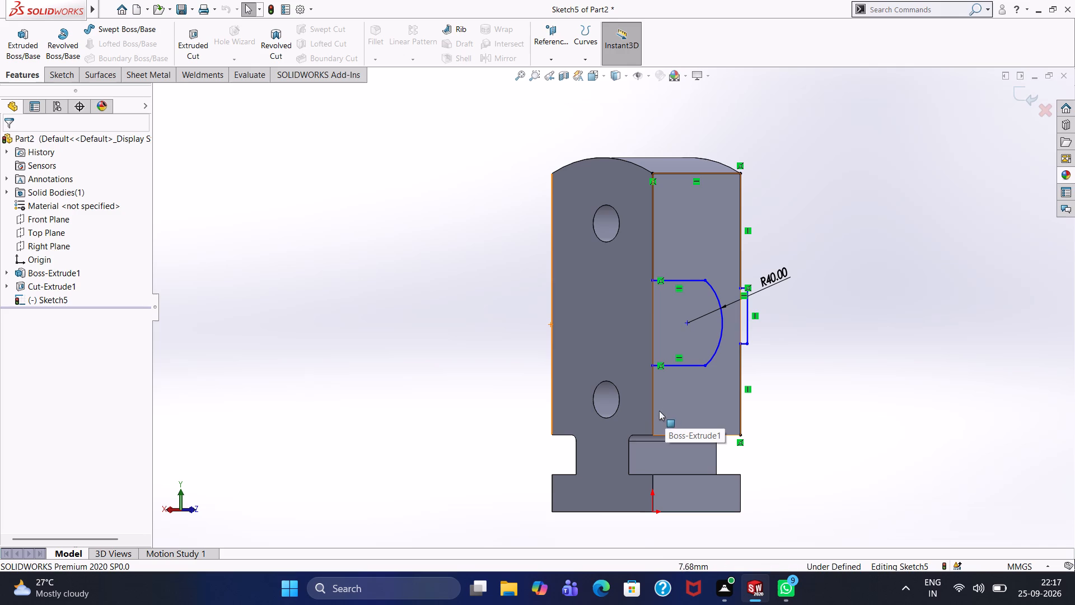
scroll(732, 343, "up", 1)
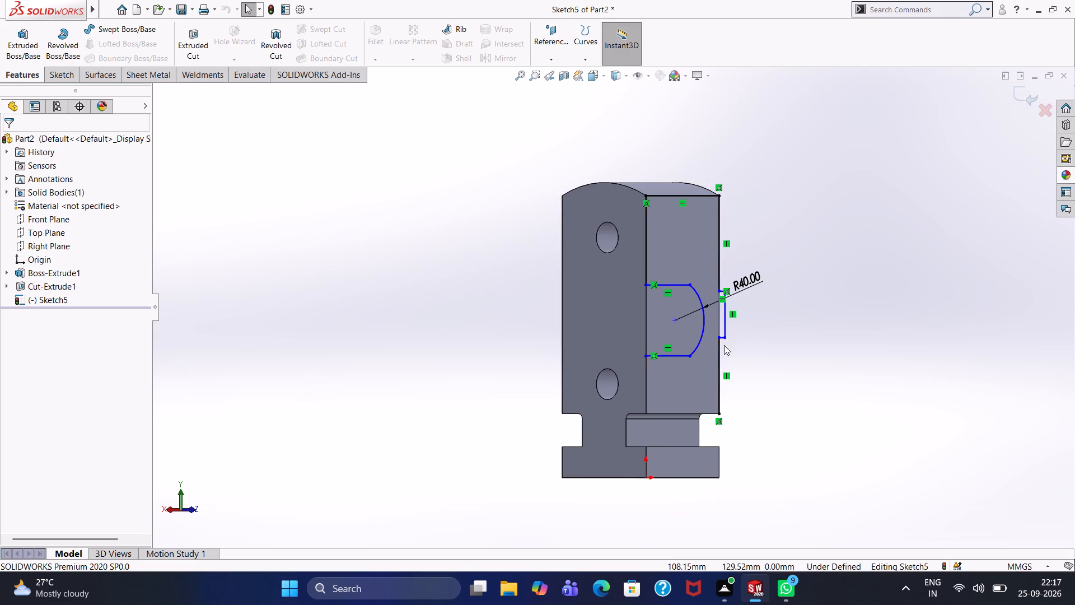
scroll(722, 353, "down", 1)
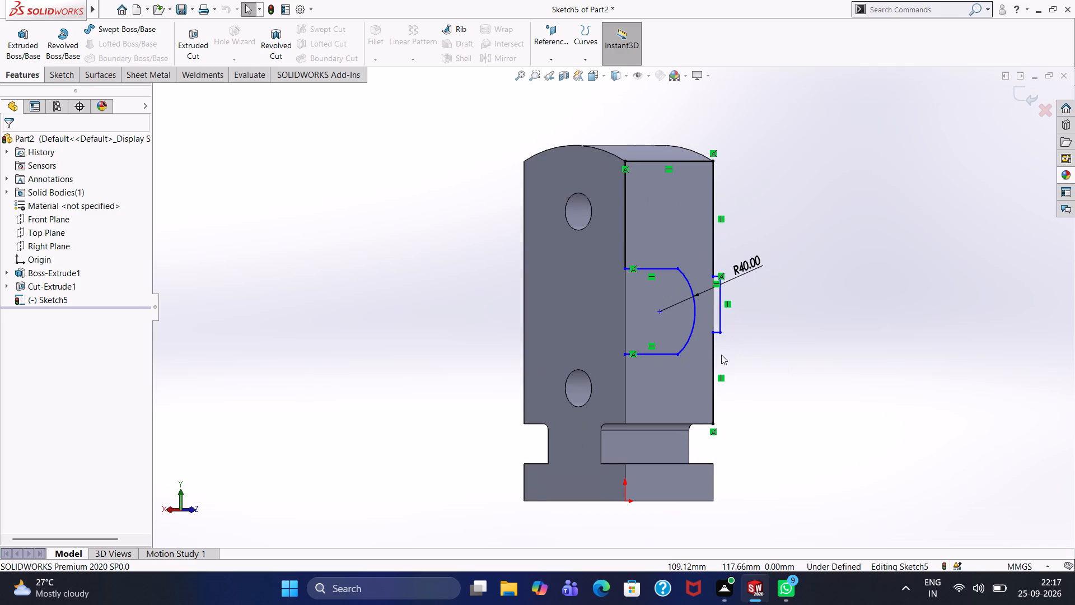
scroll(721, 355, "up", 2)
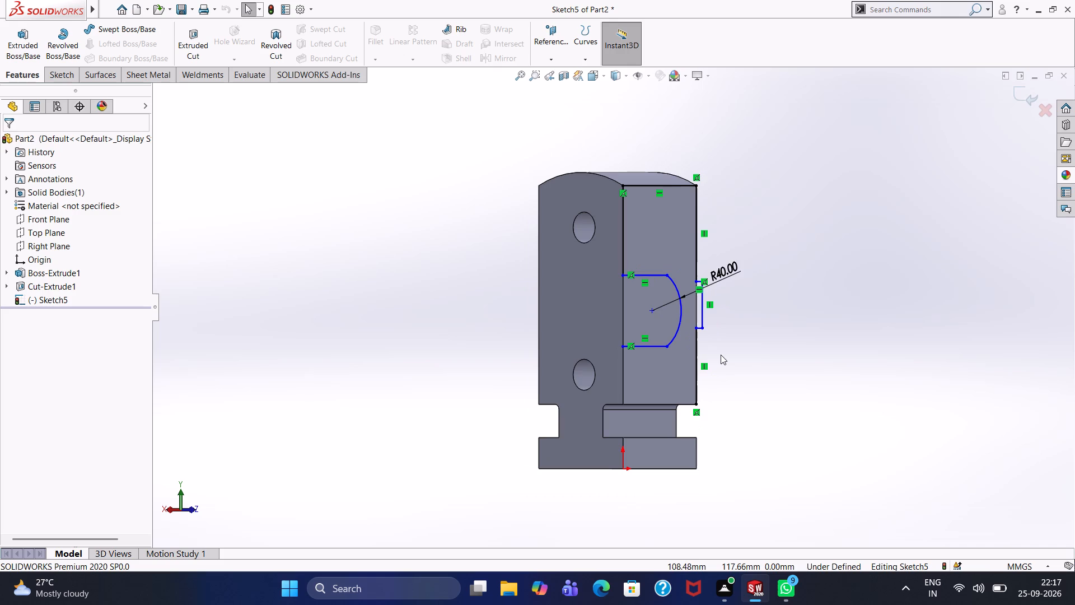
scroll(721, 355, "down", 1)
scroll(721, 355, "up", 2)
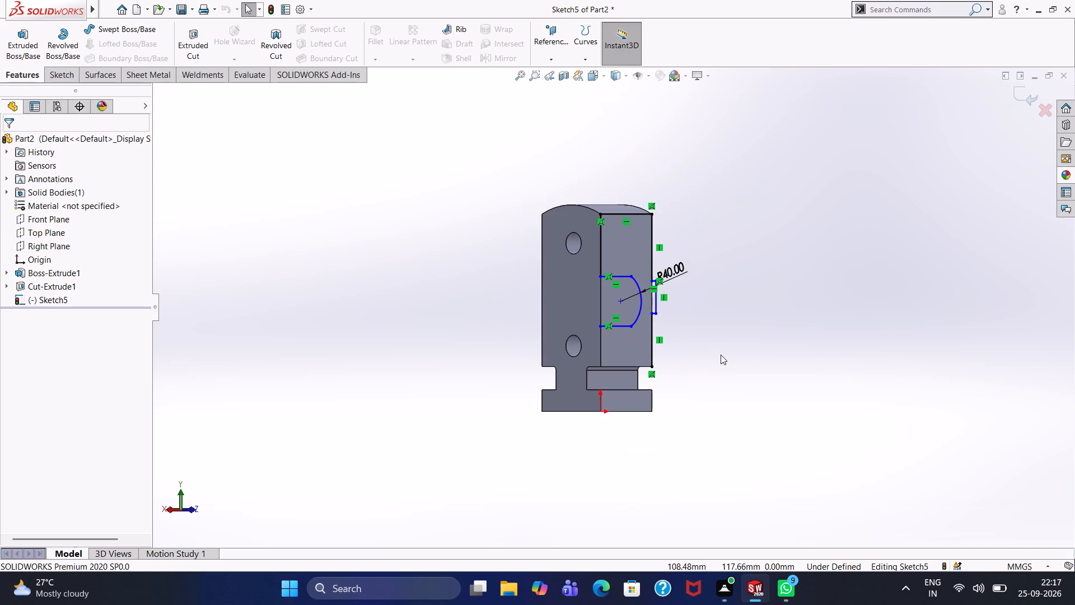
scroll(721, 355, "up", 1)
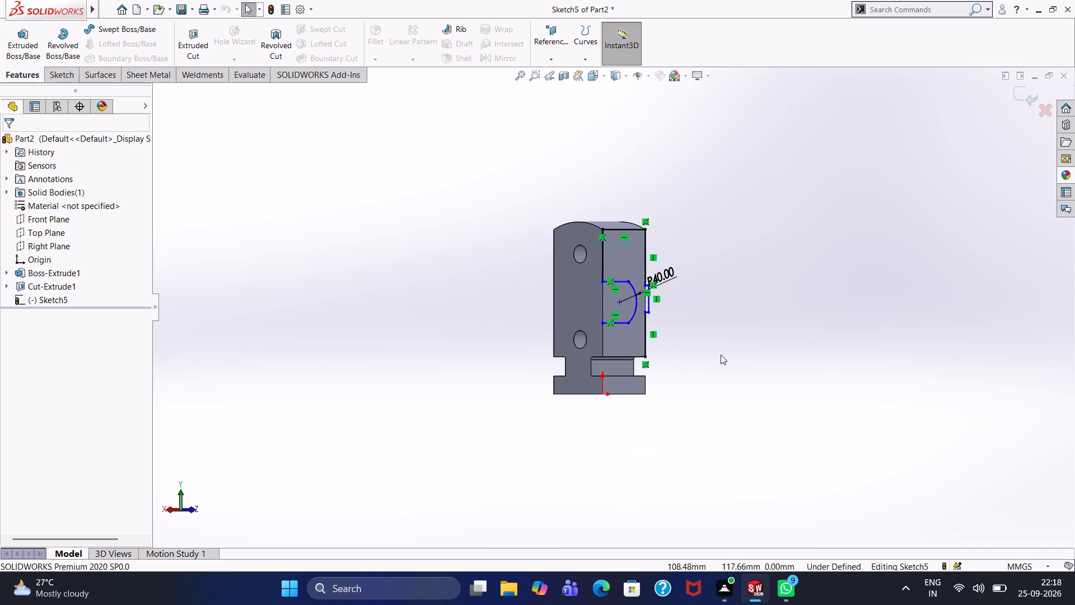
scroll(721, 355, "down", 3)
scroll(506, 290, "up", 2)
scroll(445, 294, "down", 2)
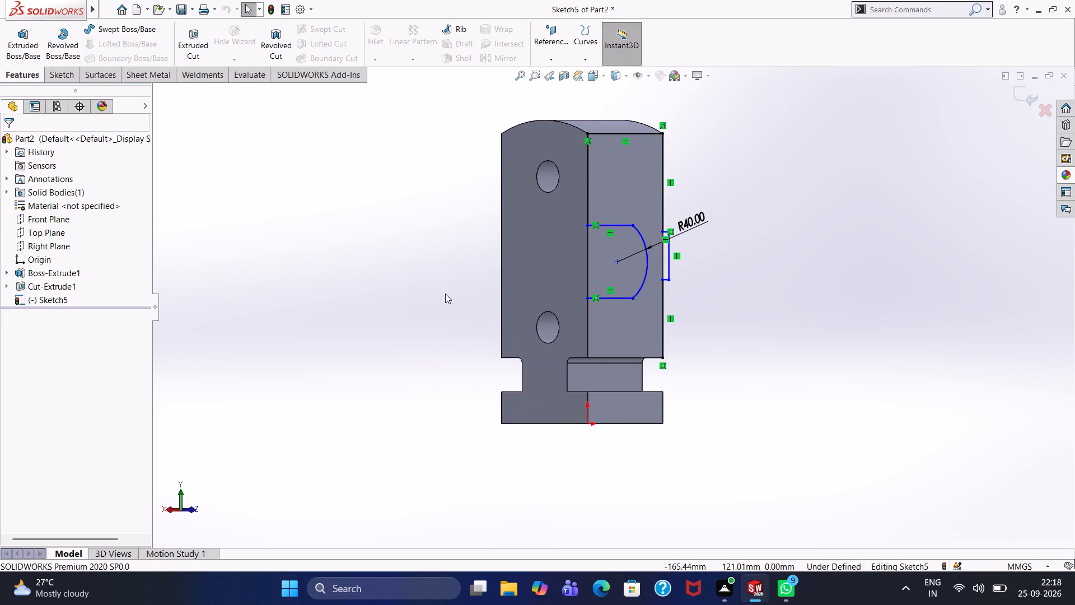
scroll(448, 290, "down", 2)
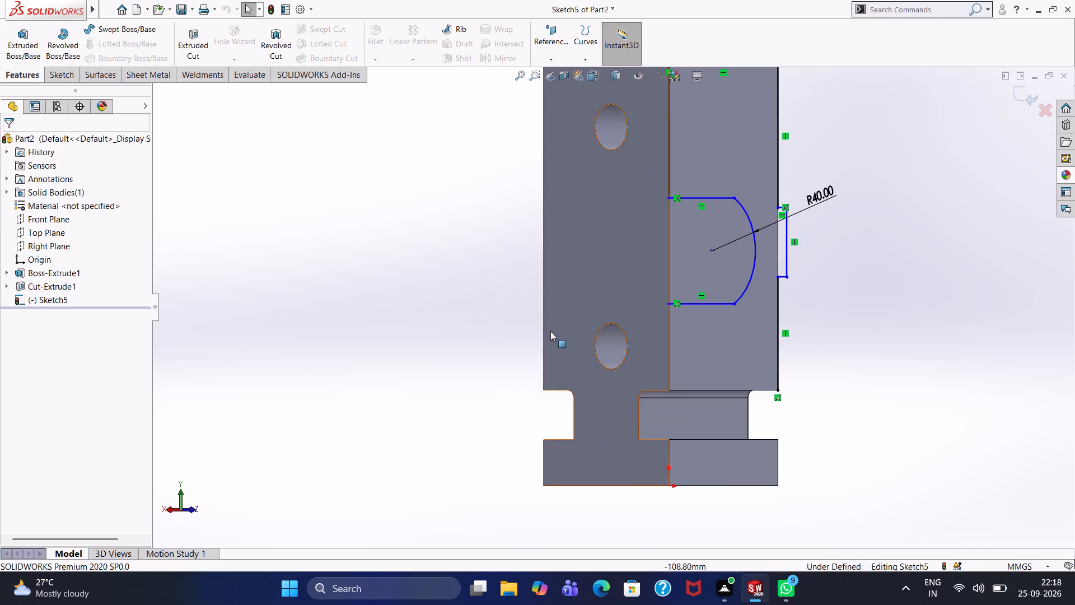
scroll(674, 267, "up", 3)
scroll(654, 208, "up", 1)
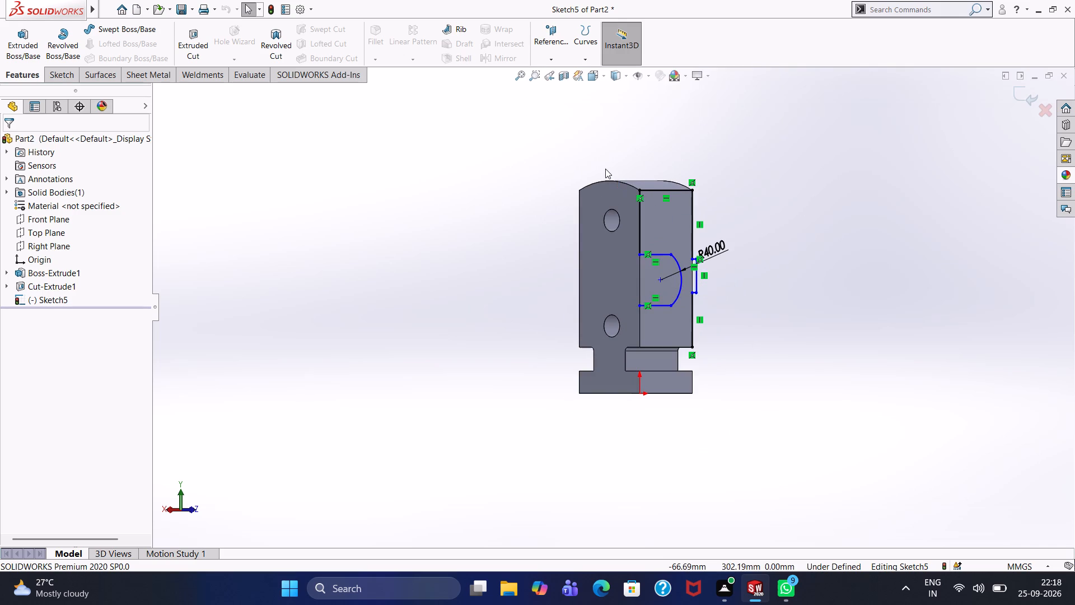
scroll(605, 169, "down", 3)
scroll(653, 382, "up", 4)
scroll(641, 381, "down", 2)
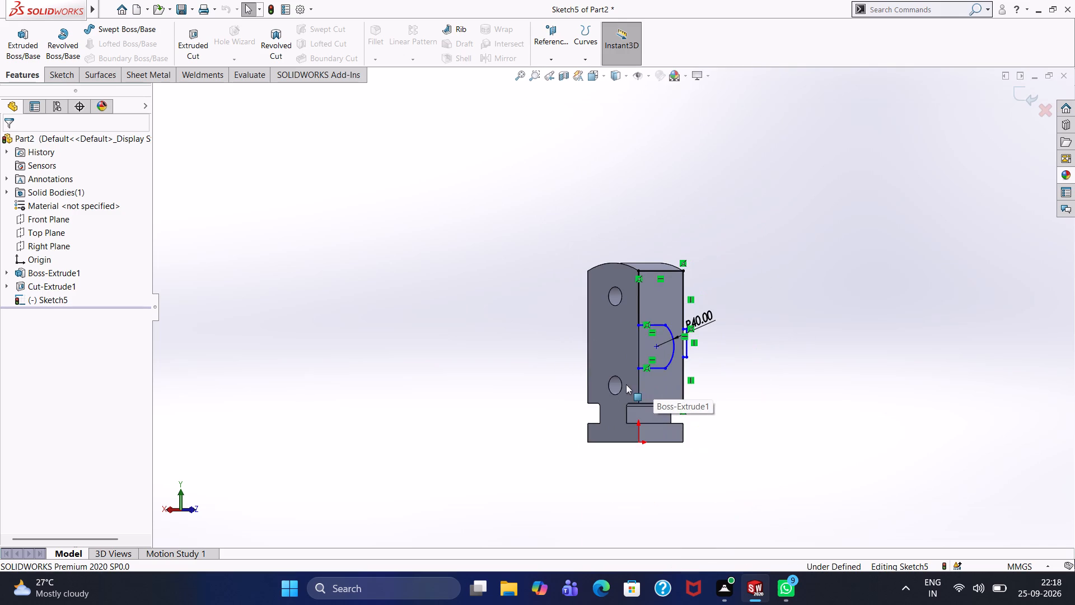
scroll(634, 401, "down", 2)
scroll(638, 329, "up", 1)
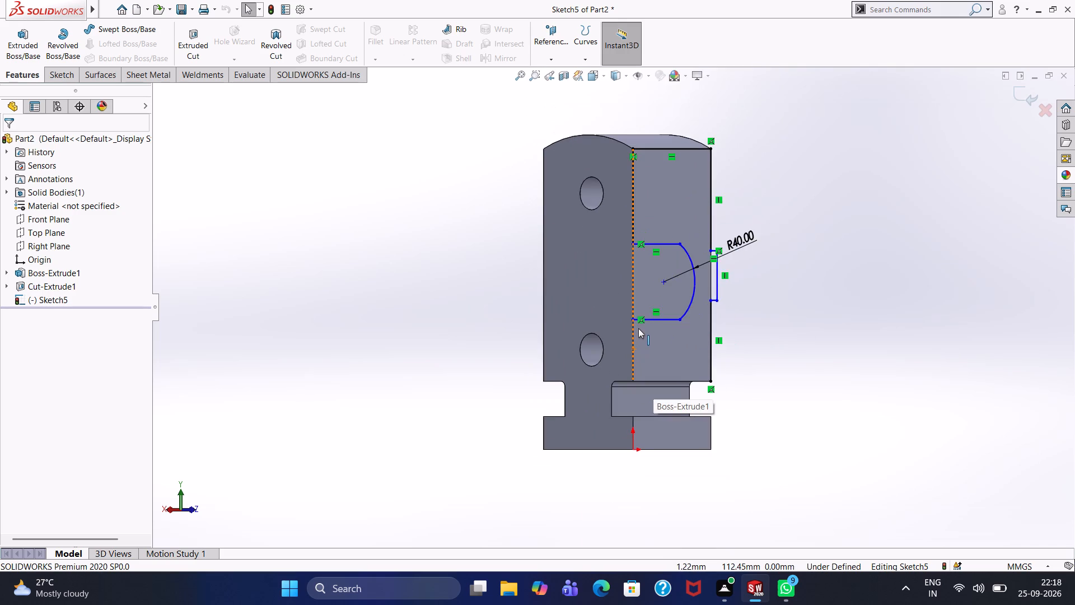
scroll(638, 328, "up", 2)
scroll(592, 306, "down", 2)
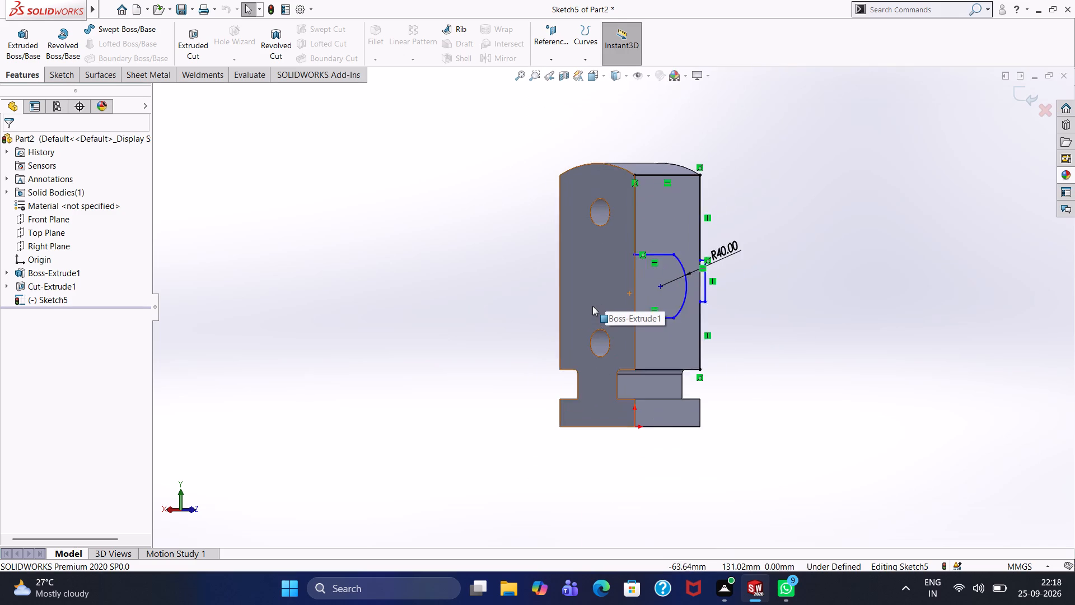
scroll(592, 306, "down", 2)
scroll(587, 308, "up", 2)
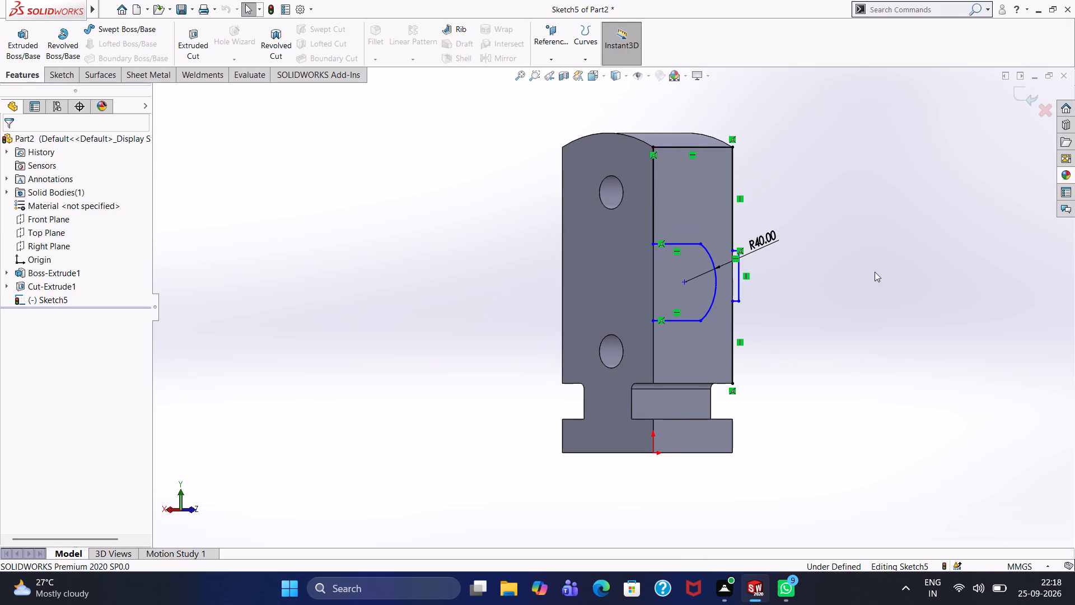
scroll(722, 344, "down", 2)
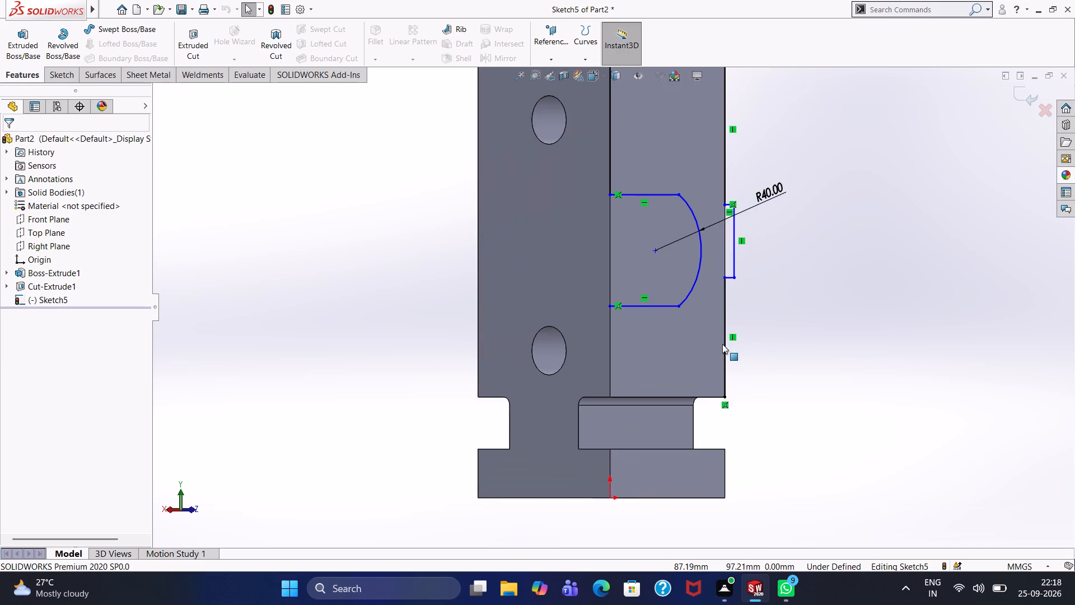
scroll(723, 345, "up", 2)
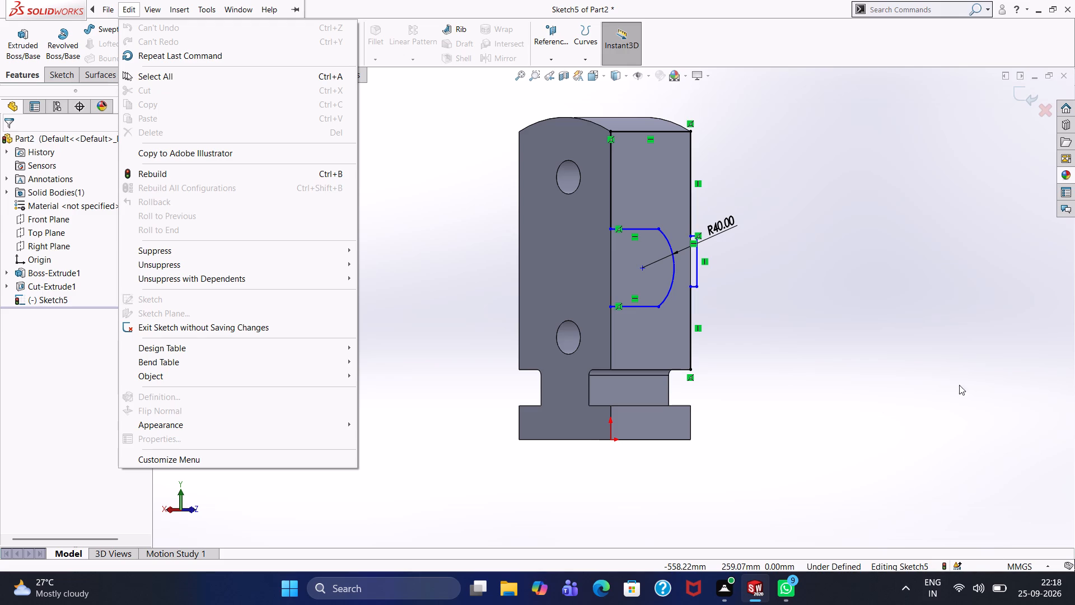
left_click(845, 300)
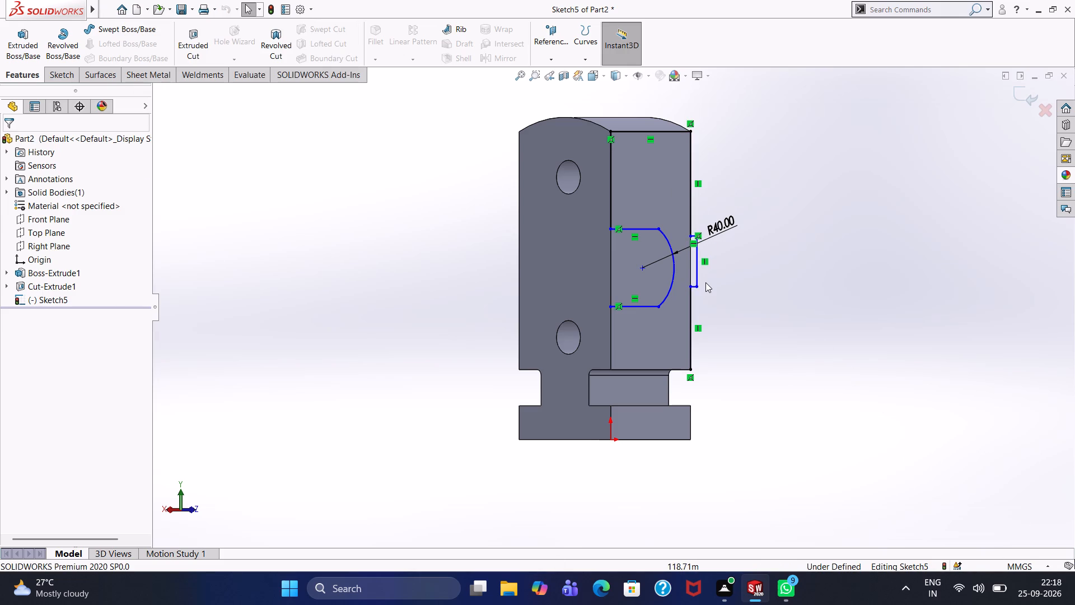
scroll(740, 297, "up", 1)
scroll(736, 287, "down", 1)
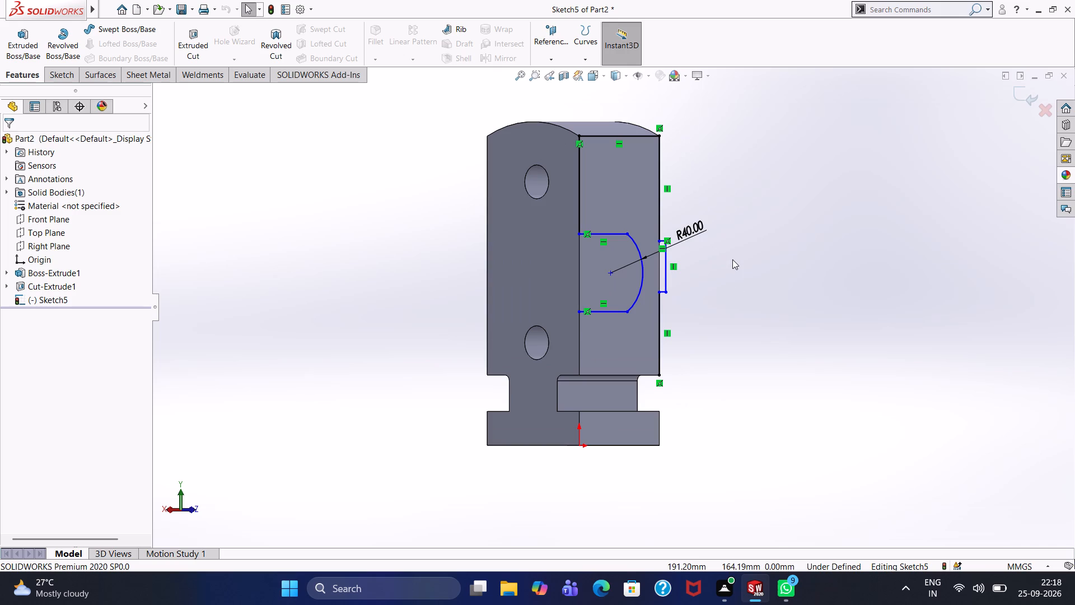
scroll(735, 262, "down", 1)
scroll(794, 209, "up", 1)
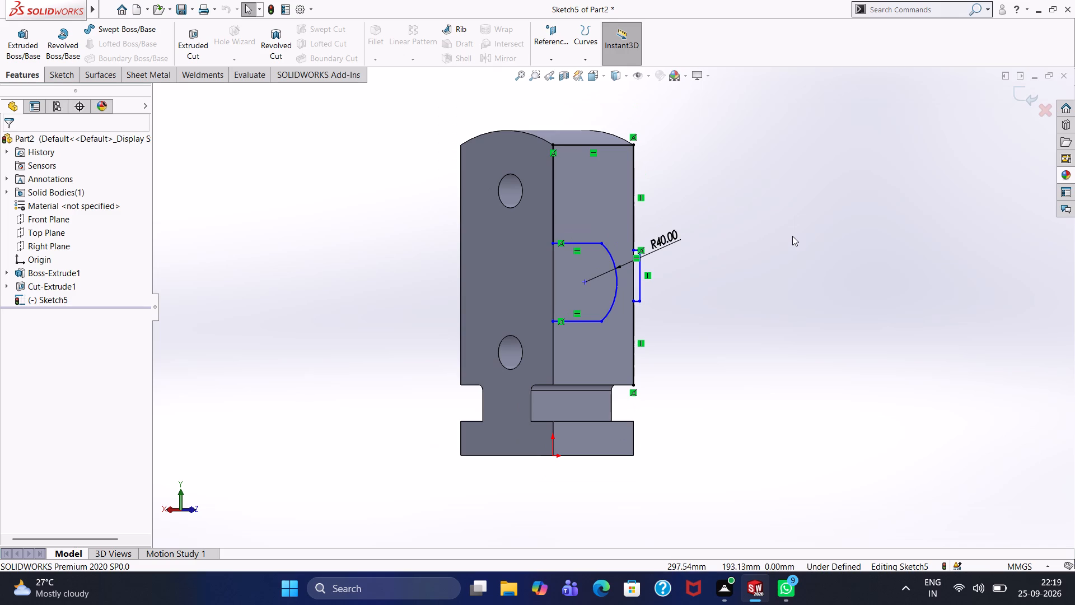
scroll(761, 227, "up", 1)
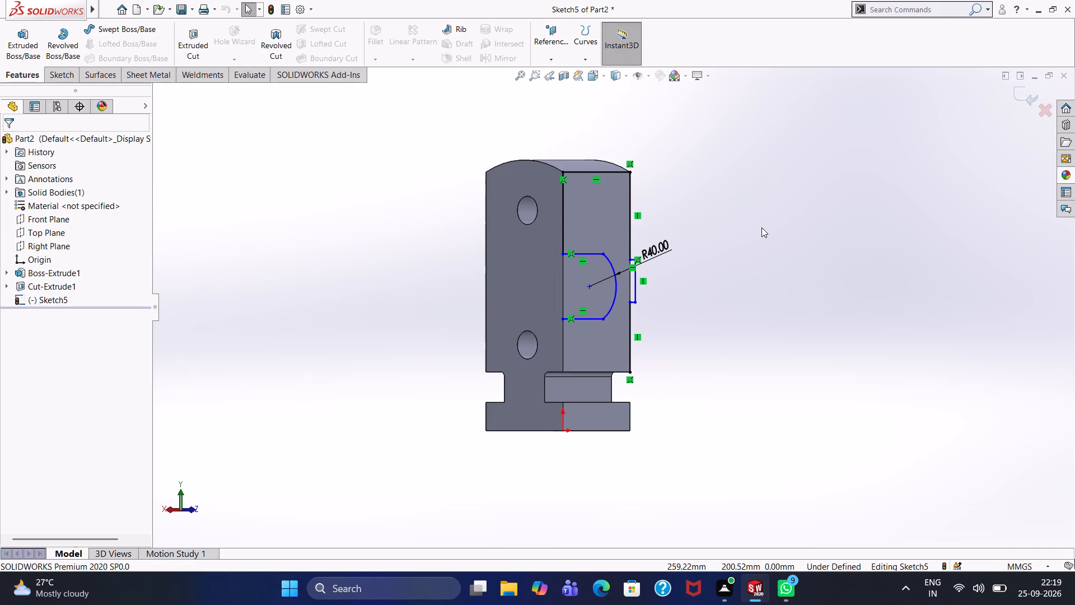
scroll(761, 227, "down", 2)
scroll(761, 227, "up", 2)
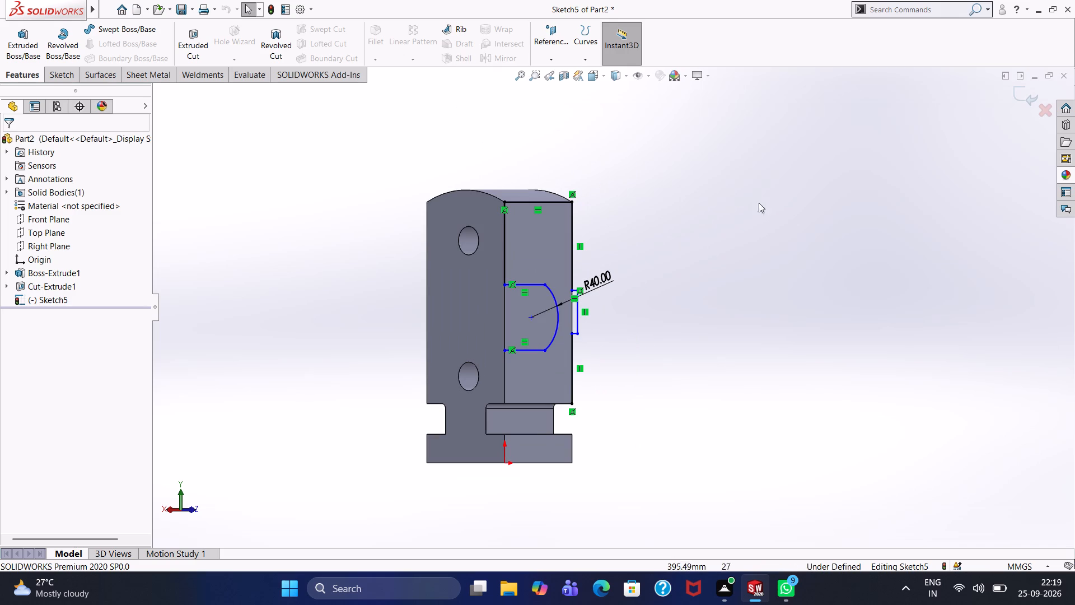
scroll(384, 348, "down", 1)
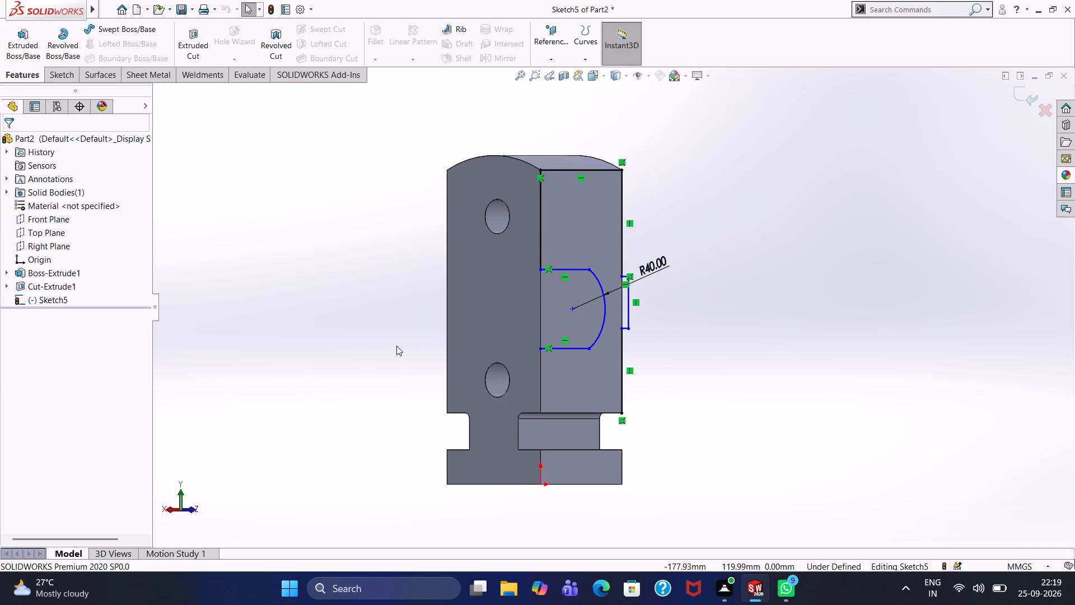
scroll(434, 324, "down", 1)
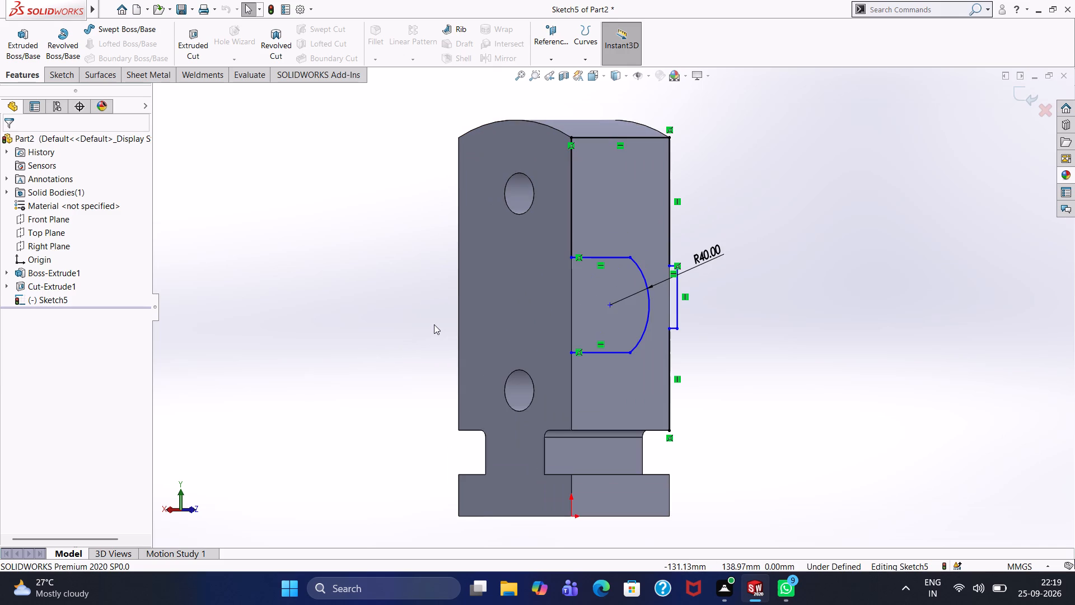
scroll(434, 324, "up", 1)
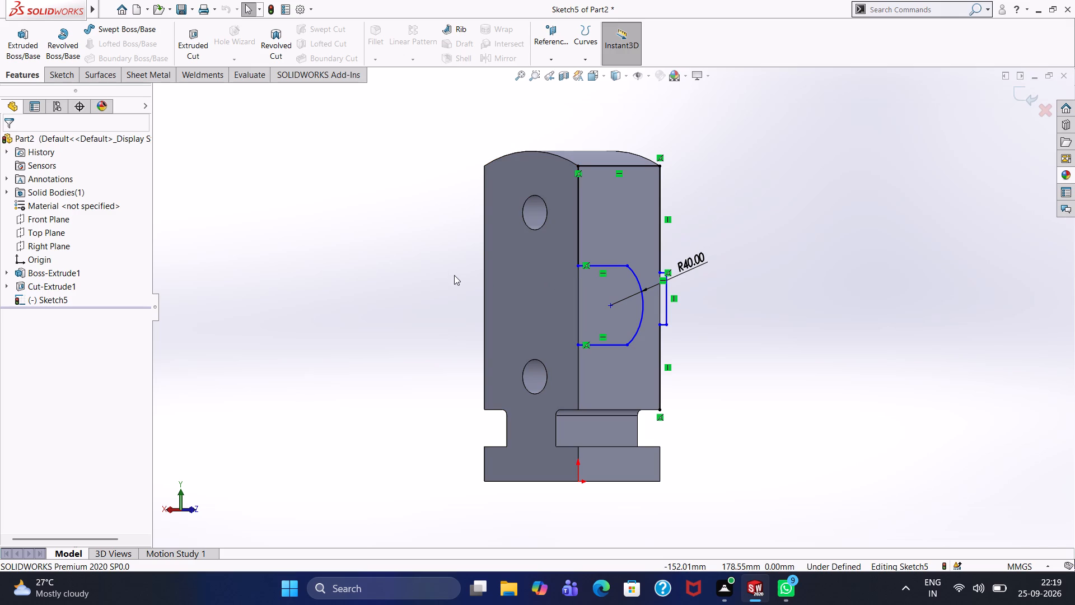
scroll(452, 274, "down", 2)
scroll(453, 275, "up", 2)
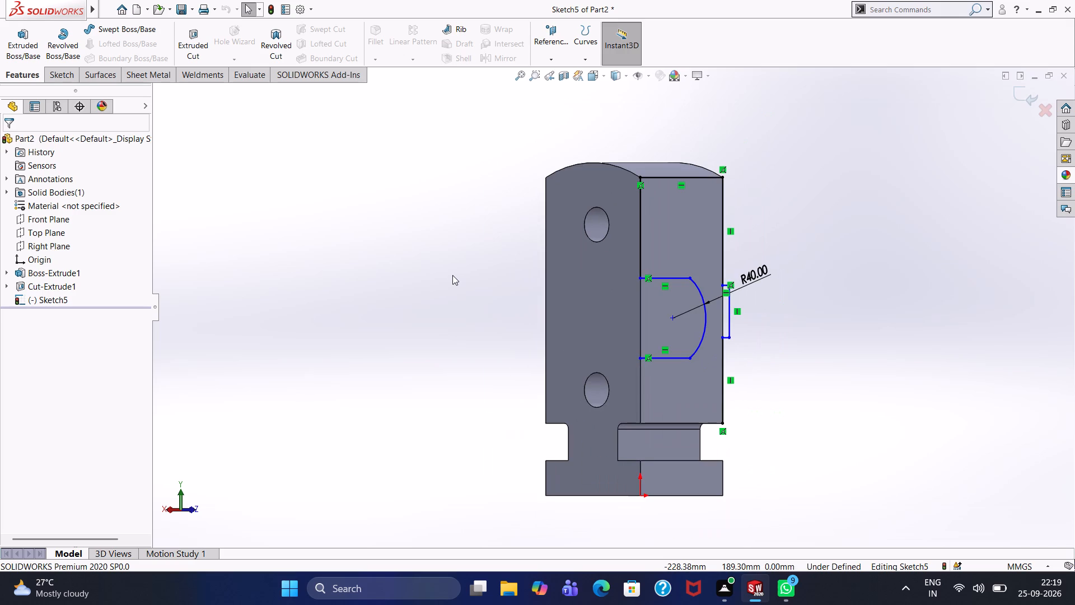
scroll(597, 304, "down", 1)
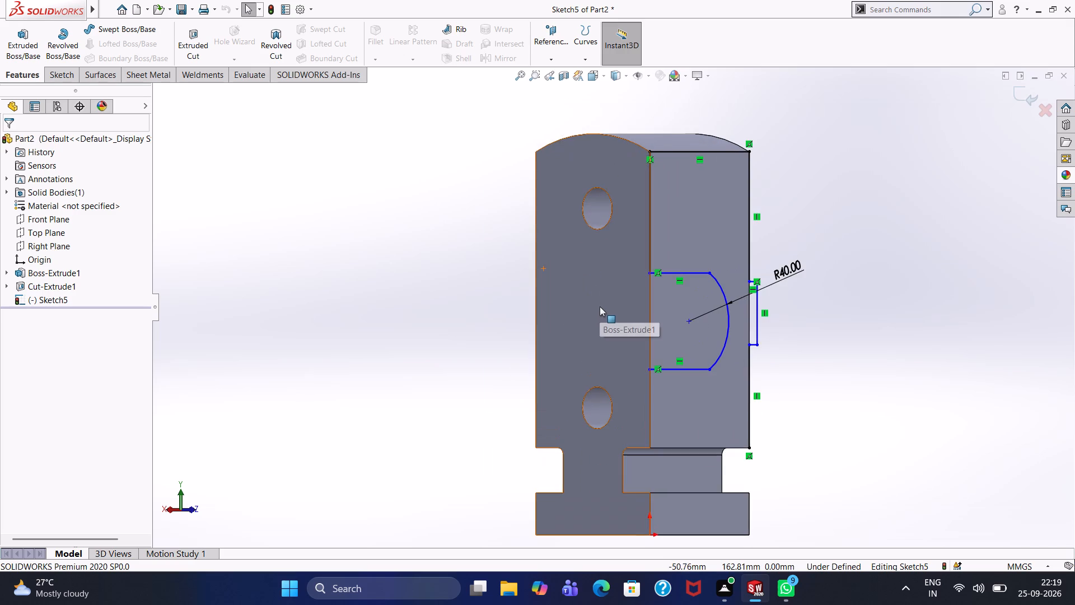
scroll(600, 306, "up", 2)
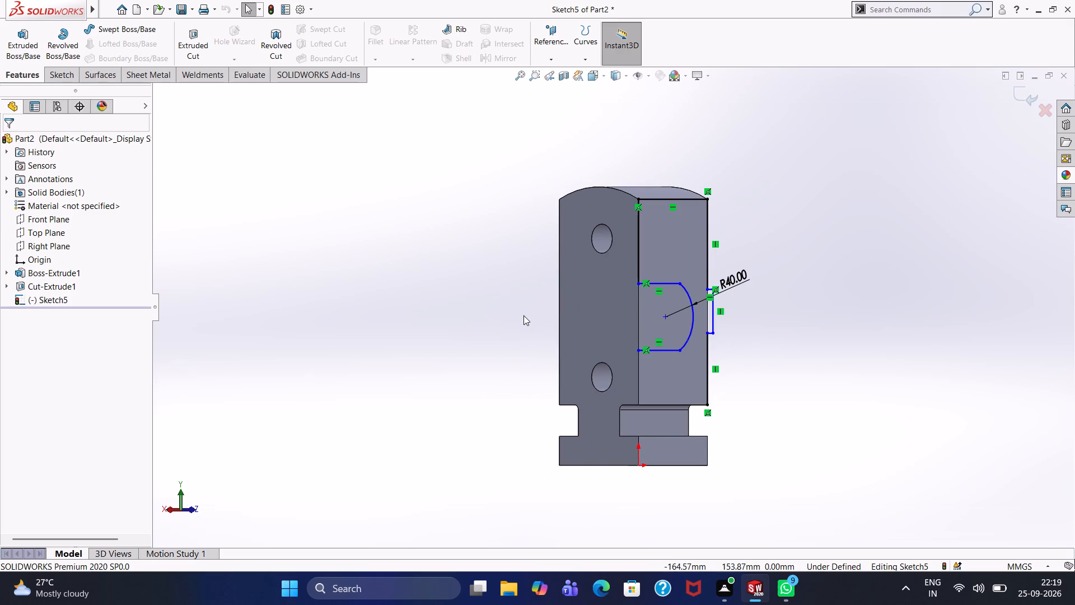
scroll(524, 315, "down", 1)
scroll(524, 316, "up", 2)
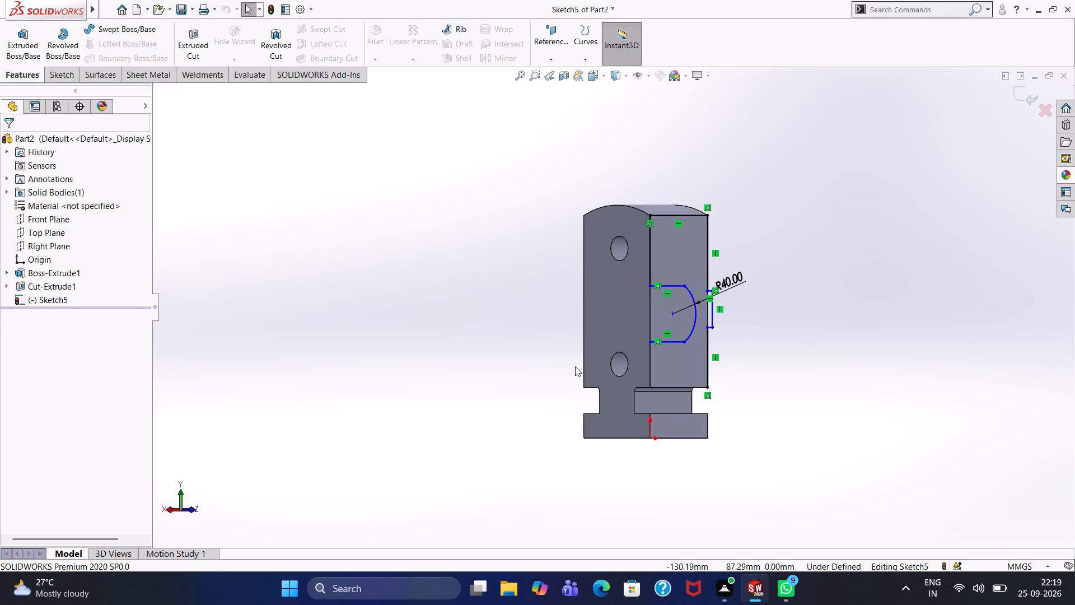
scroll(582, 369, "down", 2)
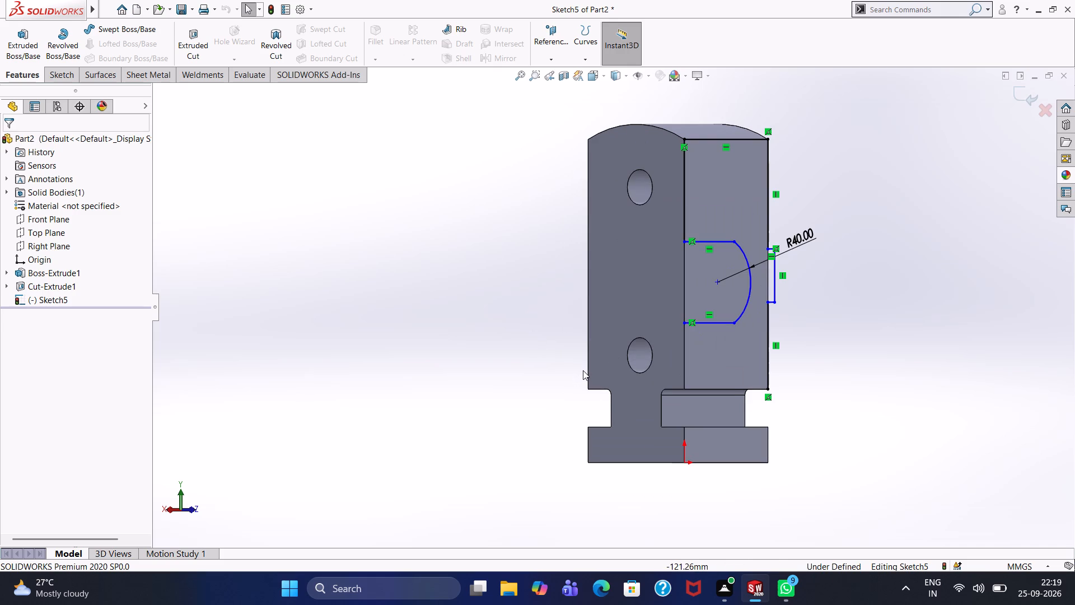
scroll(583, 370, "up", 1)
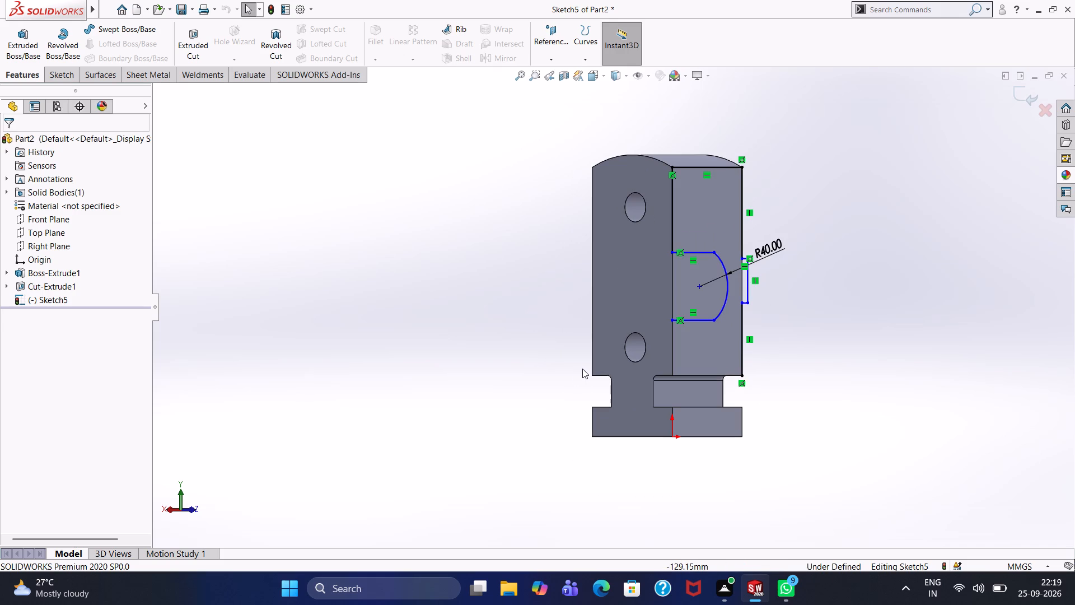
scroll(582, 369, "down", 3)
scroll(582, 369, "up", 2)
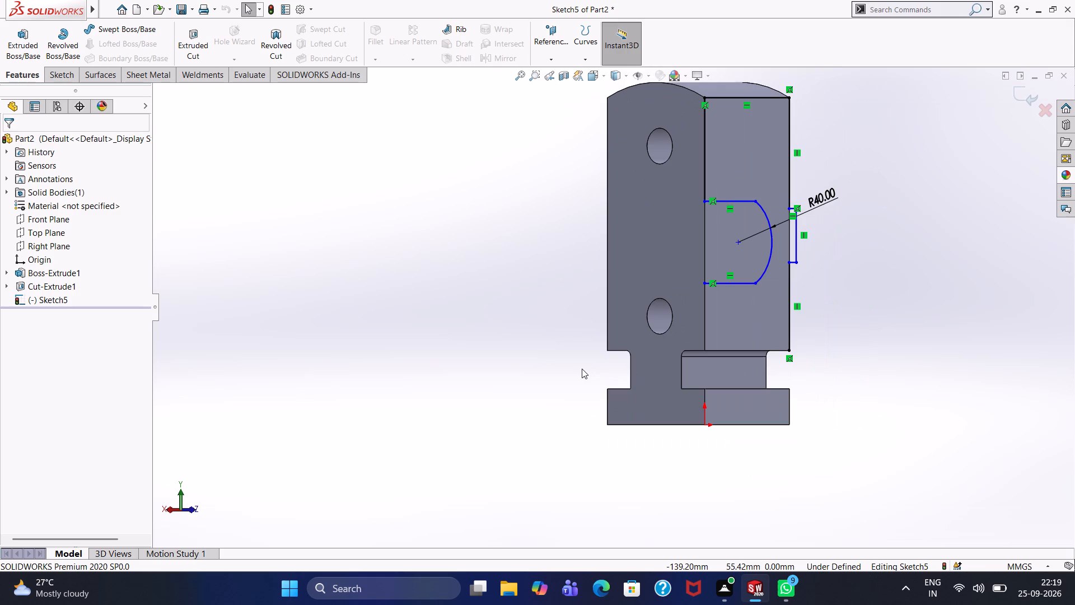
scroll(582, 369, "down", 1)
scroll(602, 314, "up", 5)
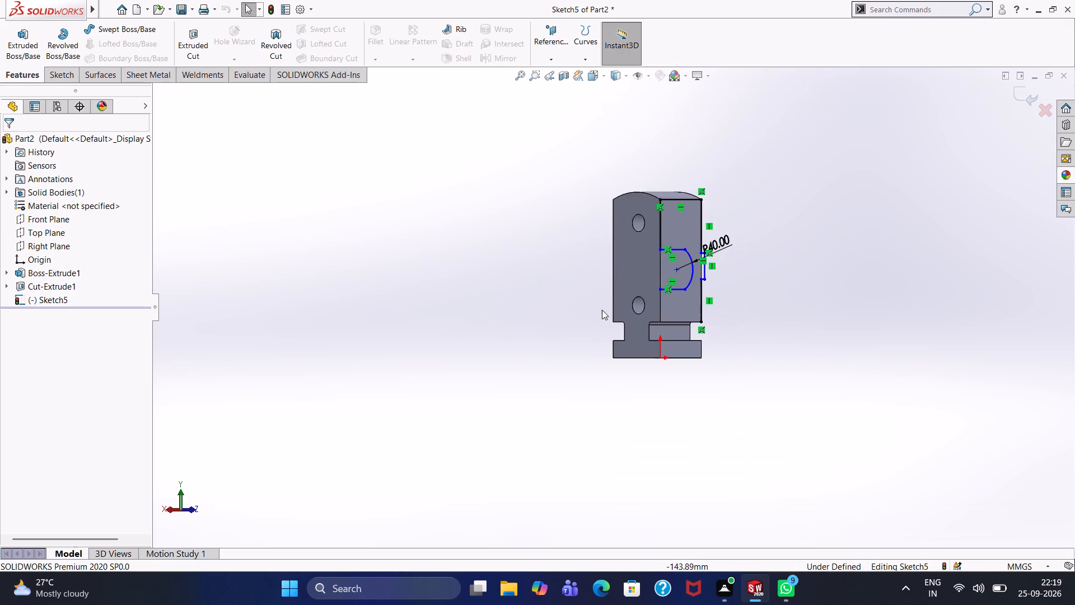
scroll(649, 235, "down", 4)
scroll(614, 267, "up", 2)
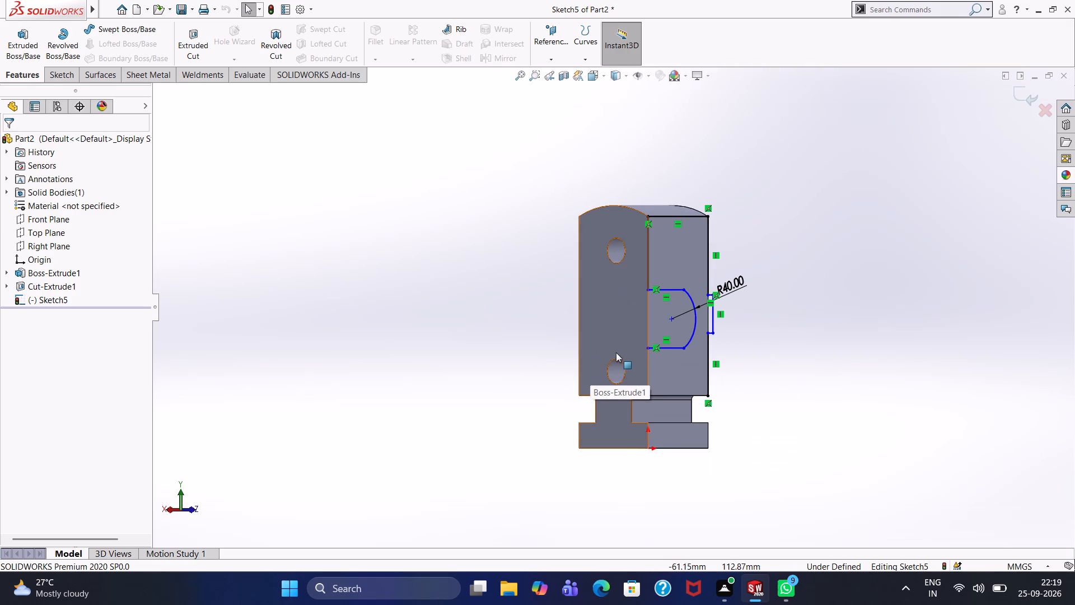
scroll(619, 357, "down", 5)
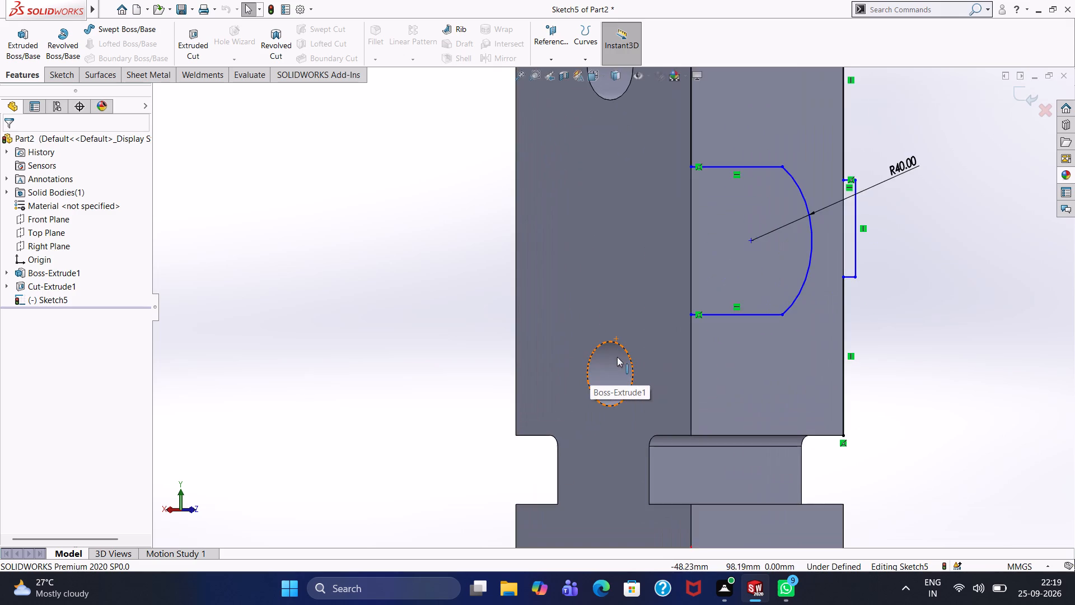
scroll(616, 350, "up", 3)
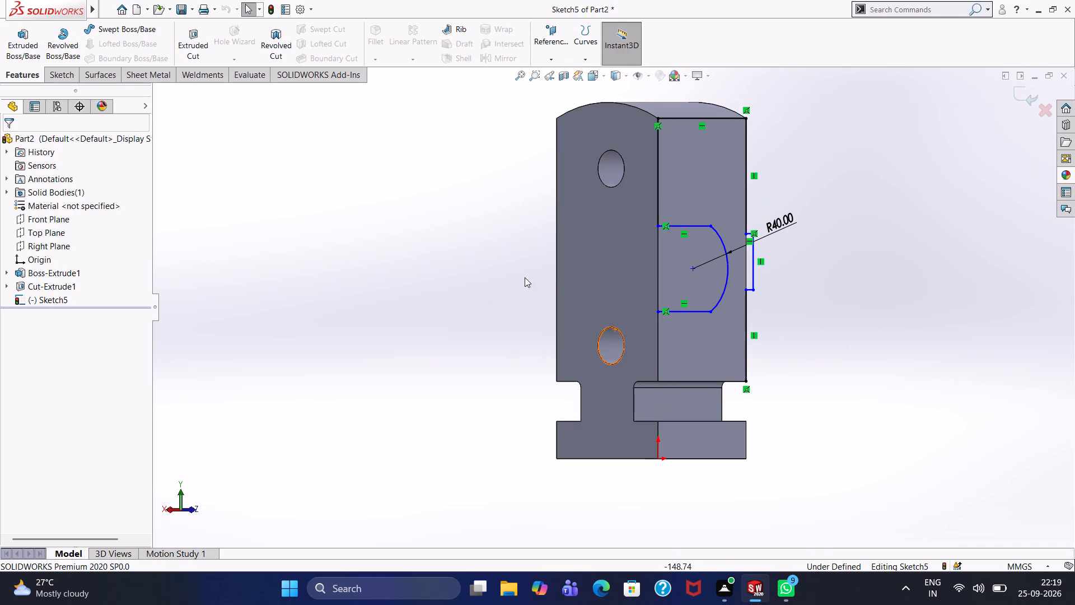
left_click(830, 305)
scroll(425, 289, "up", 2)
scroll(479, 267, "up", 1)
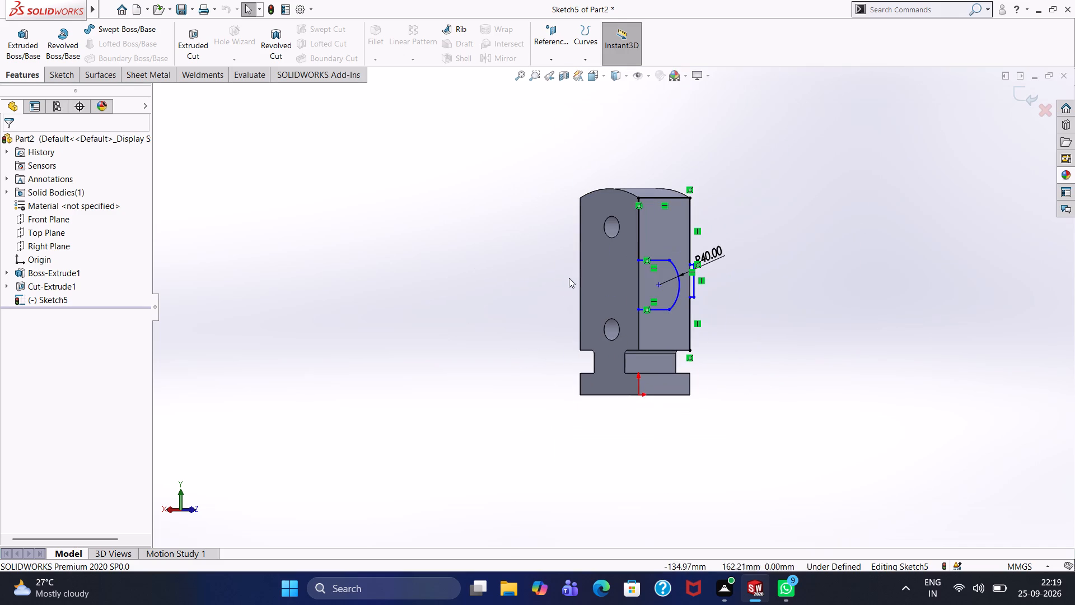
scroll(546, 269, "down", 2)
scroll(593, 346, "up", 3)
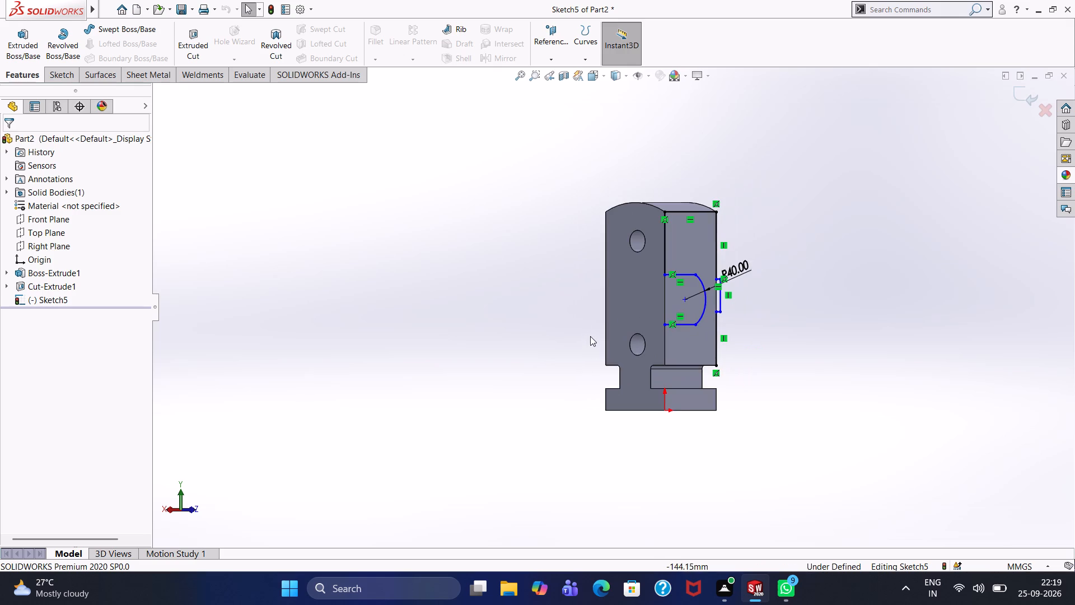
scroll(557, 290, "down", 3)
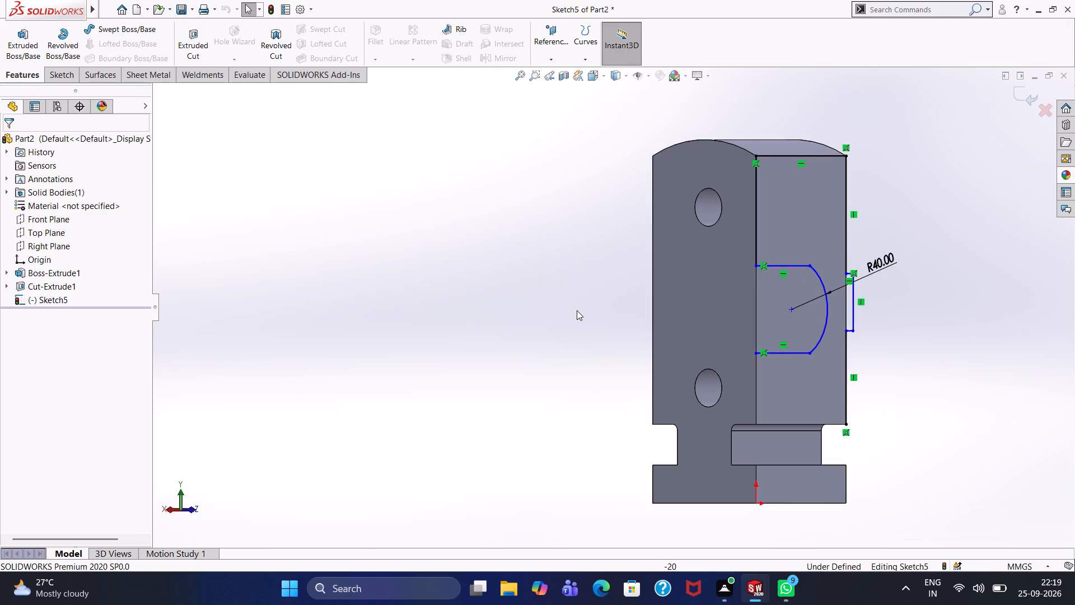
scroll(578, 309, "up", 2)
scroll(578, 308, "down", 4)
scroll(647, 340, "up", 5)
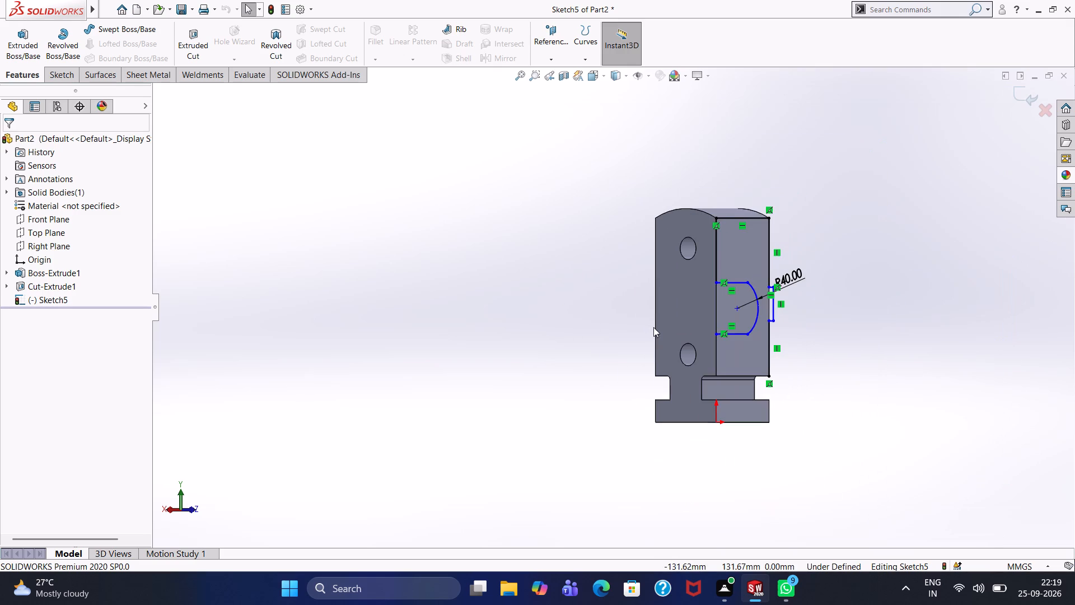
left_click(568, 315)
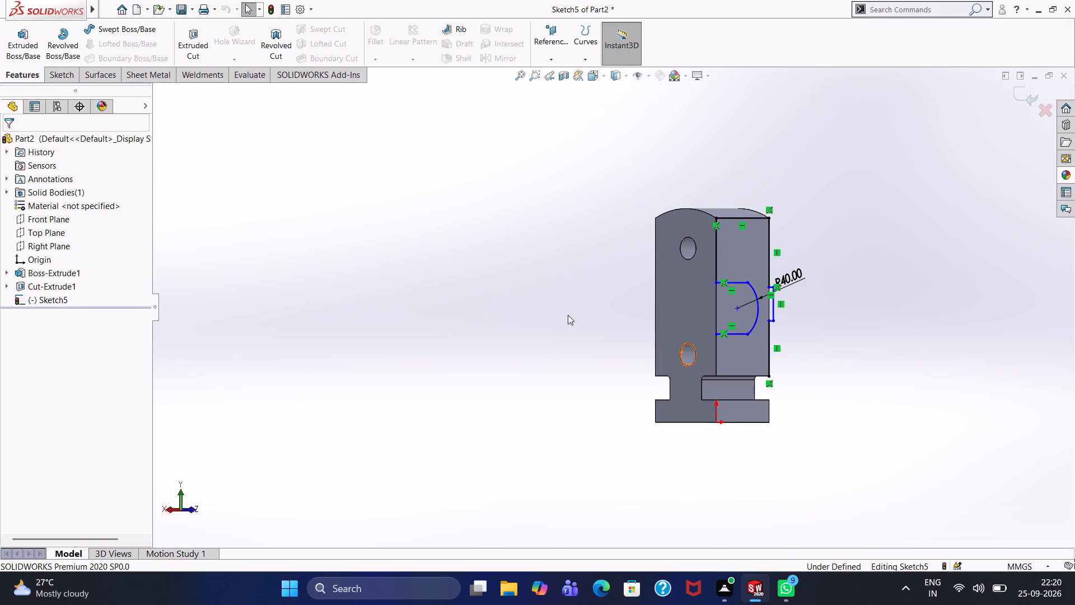
Extrude-cut the R40 arc profile from the side sketch Through All in both directions to open the slot.
middle_click_drag(588, 323, 611, 331)
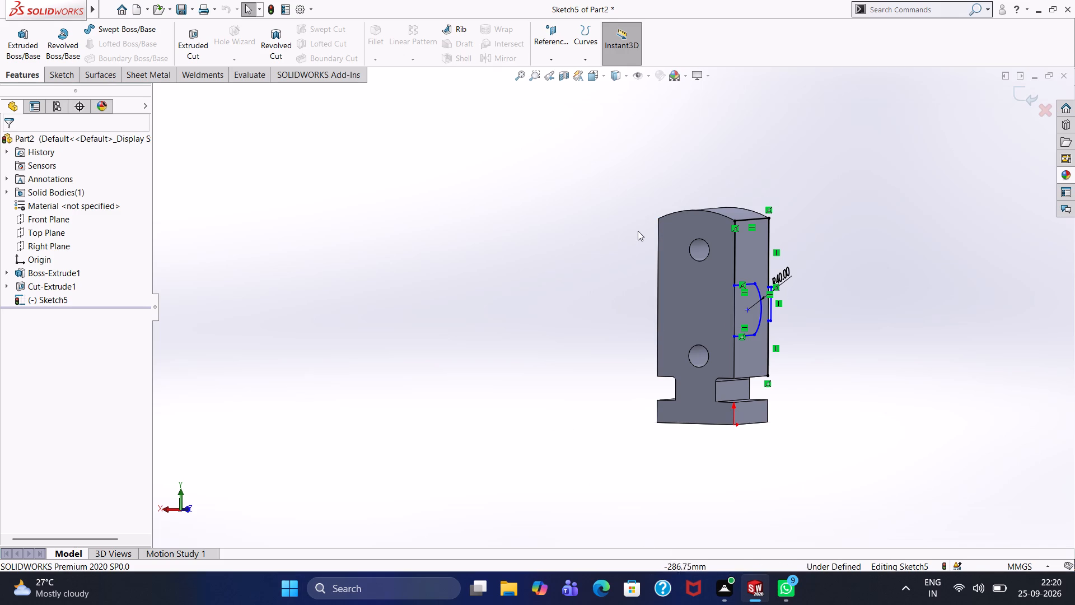
middle_click_drag(631, 232, 601, 216)
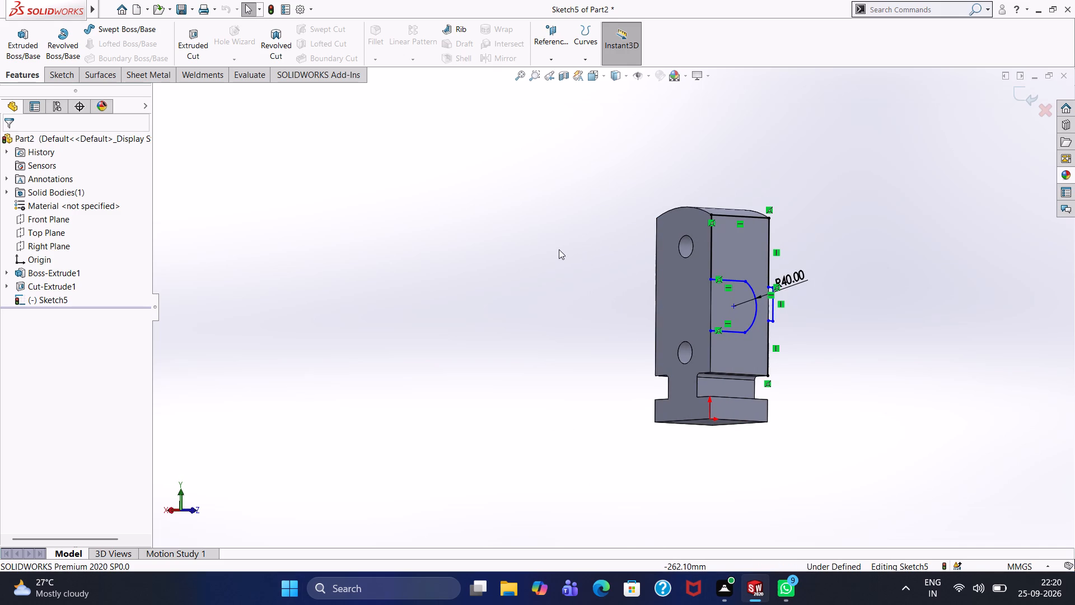
middle_click_drag(608, 286, 644, 313)
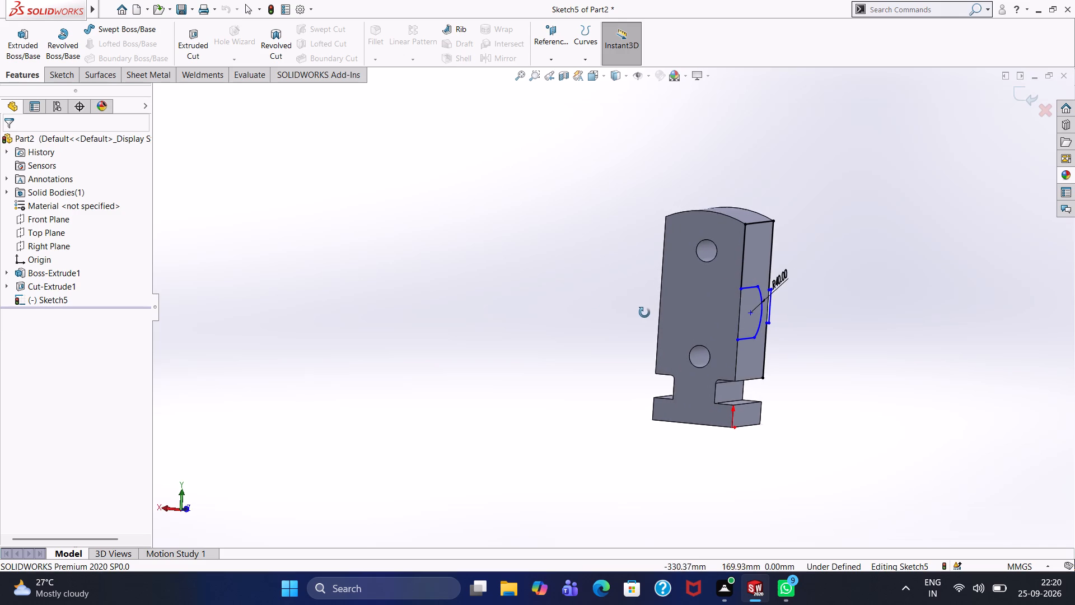
middle_click_drag(644, 313, 648, 311)
middle_click_drag(602, 258, 679, 296)
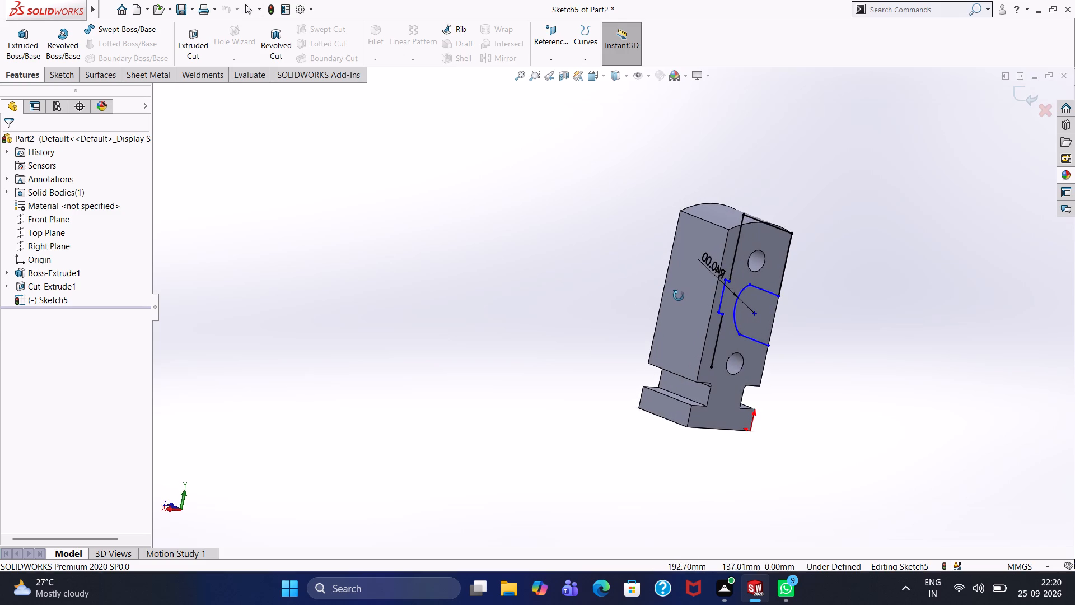
middle_click_drag(679, 296, 532, 268)
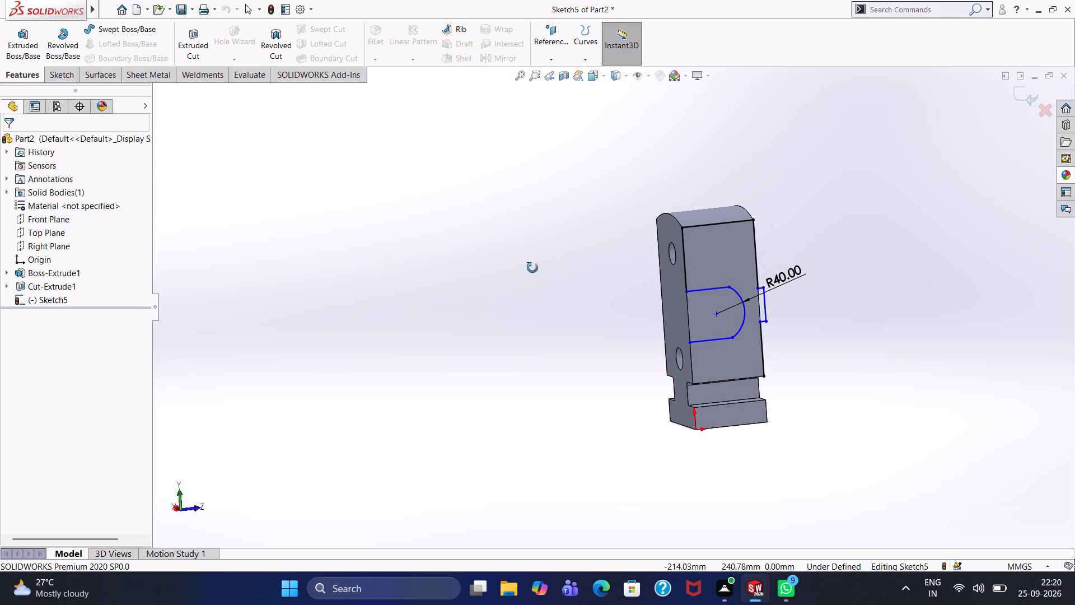
middle_click_drag(532, 268, 536, 268)
middle_click_drag(648, 316, 643, 317)
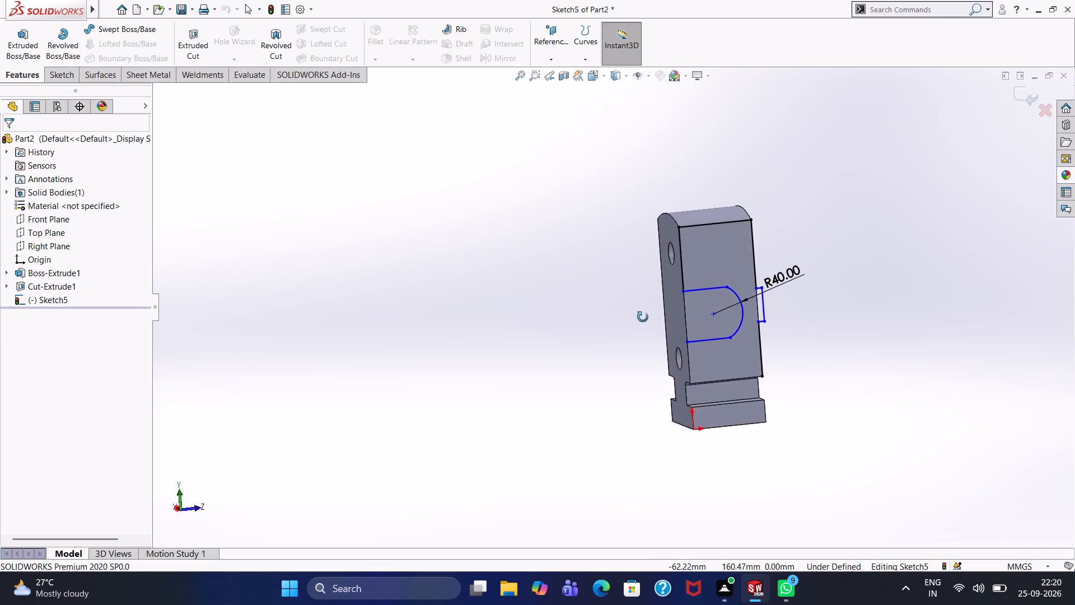
middle_click_drag(643, 317, 705, 315)
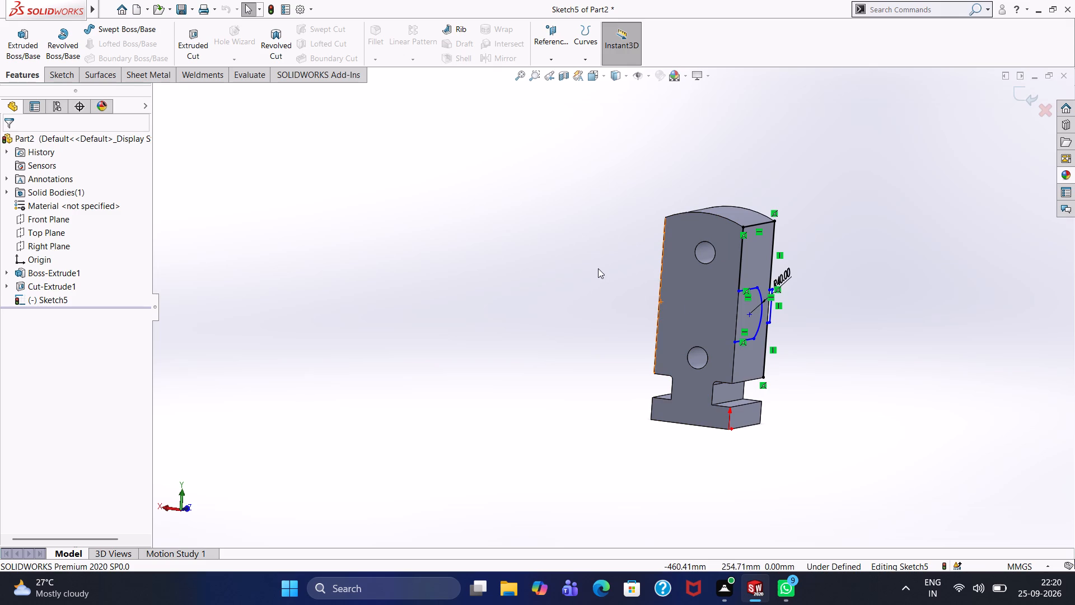
left_click(659, 284)
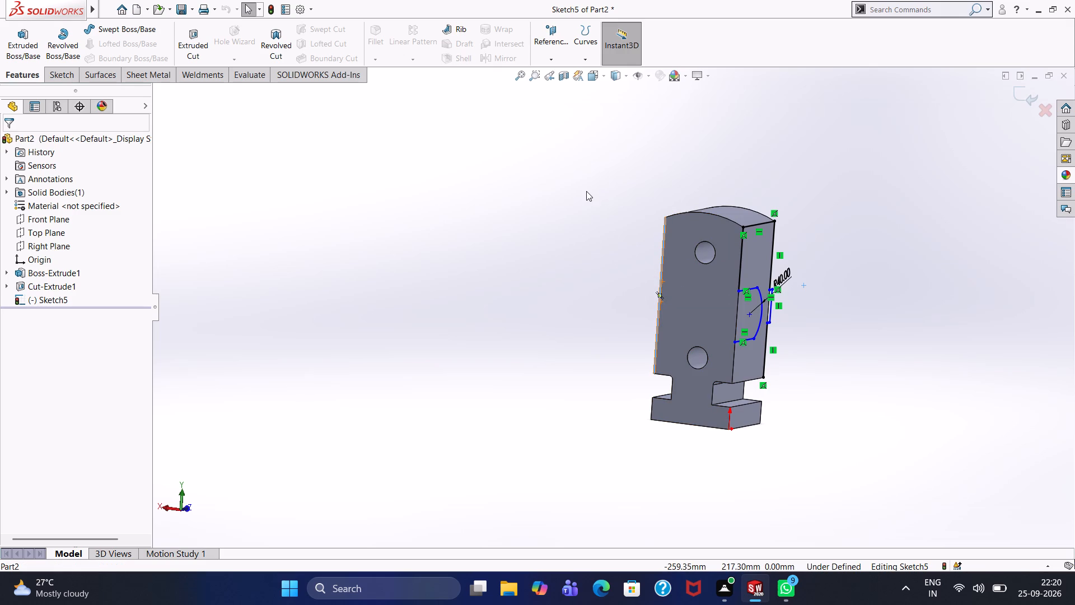
left_click(208, 37)
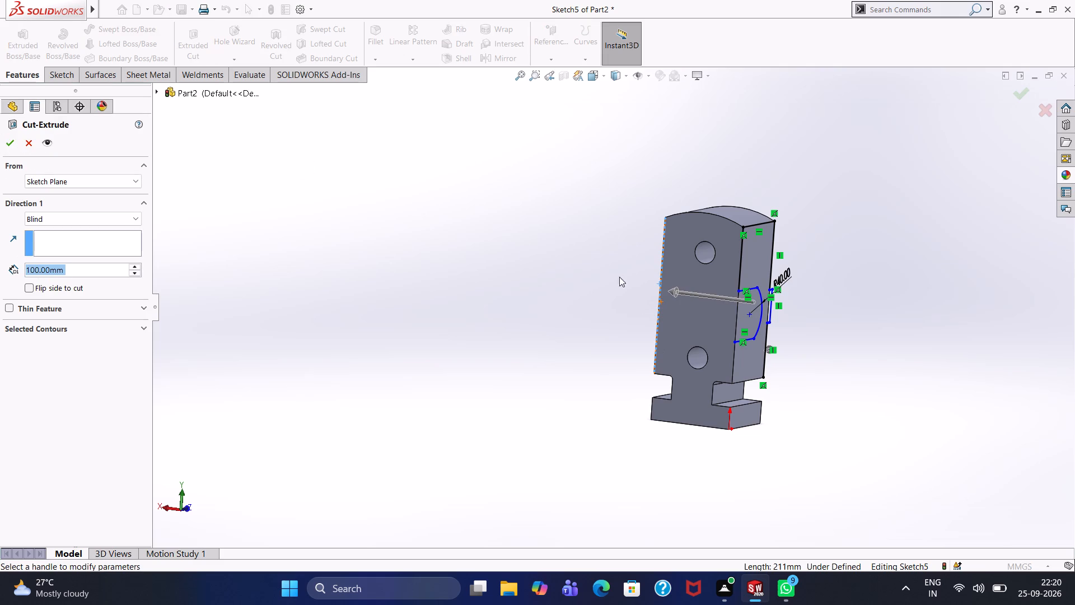
left_click(99, 224)
left_click(93, 238)
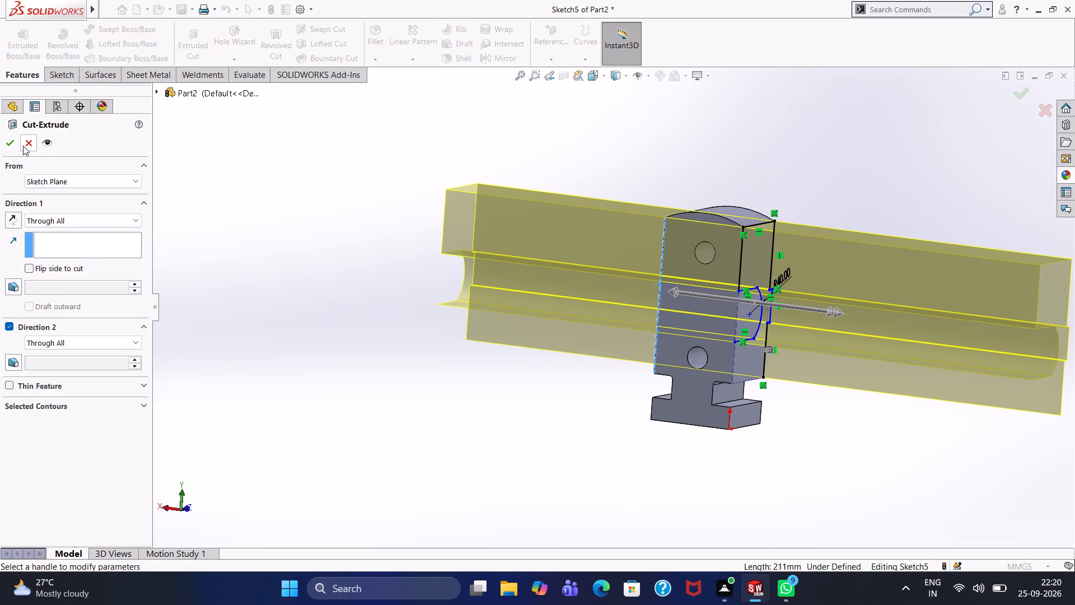
left_click(16, 145)
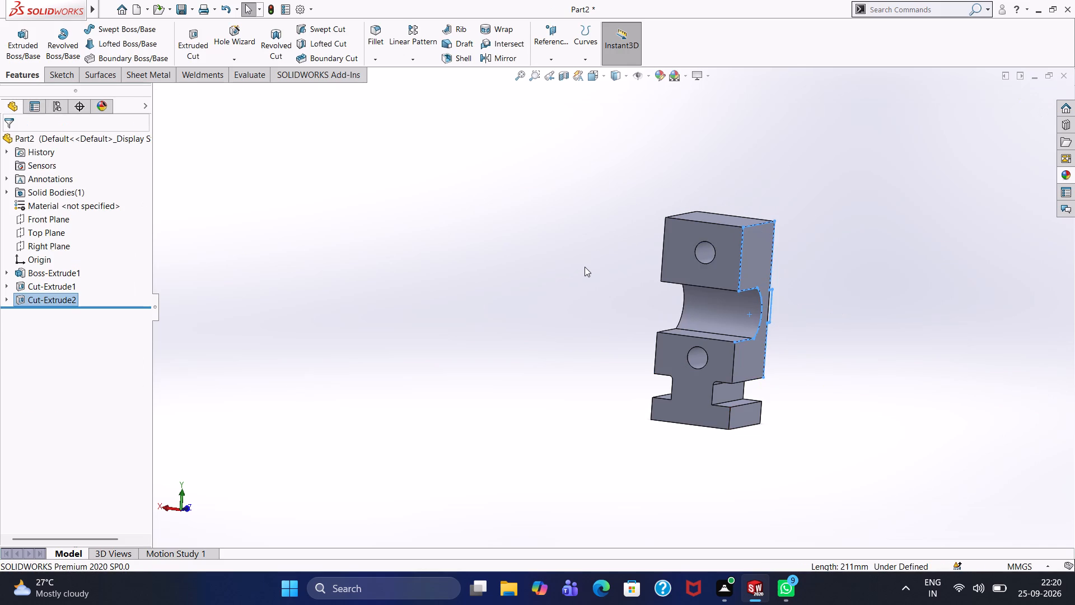
left_click(585, 267)
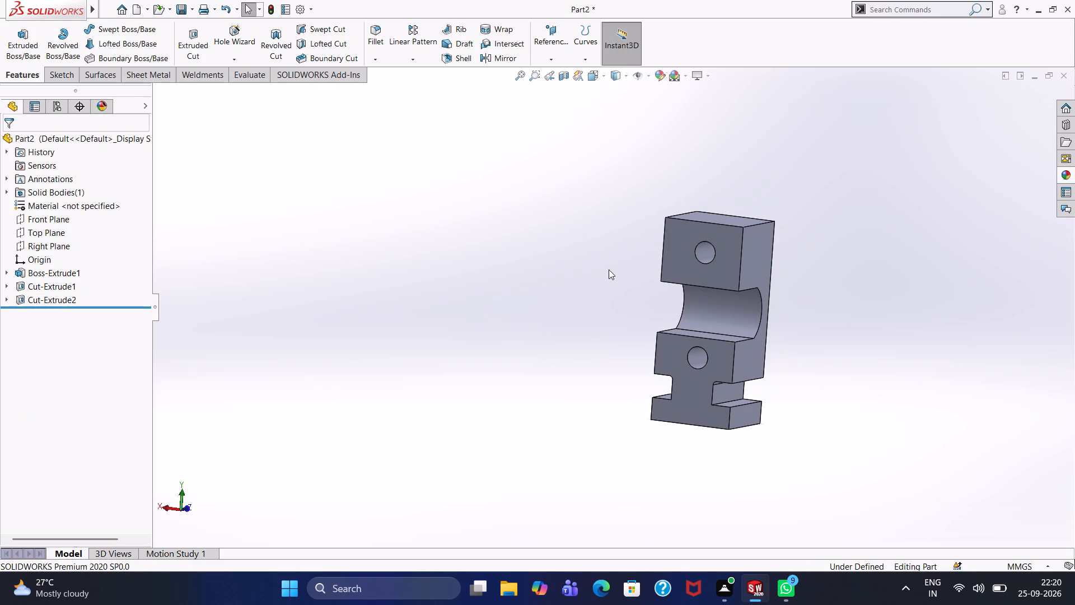
Examine the C-shaped body with its slot and holes from several angles.
middle_click_drag(609, 269, 571, 261)
middle_click_drag(609, 292, 598, 293)
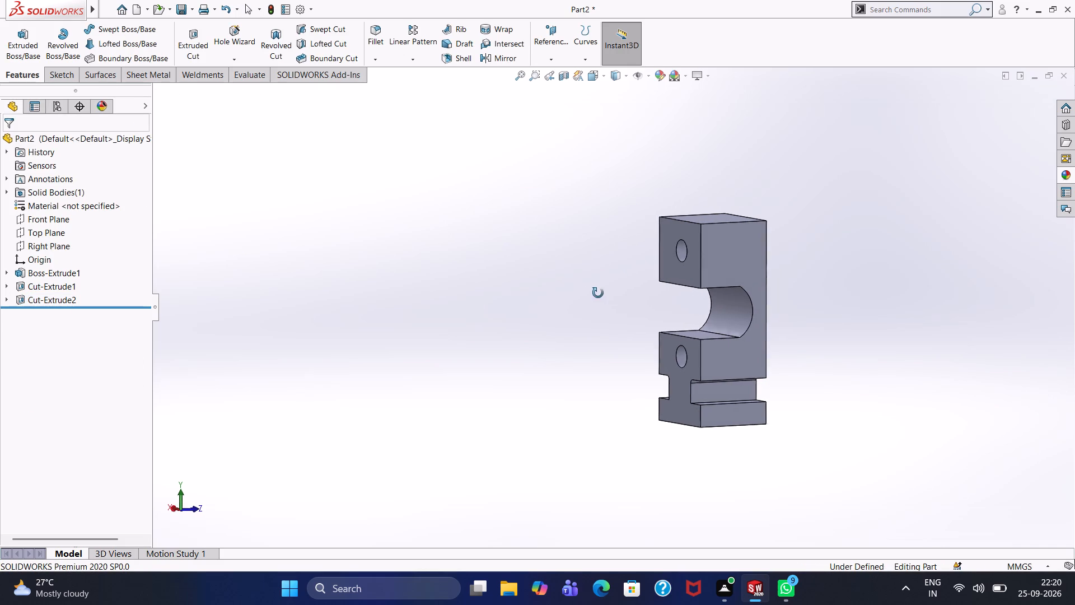
middle_click_drag(598, 293, 567, 286)
middle_click_drag(621, 300, 598, 288)
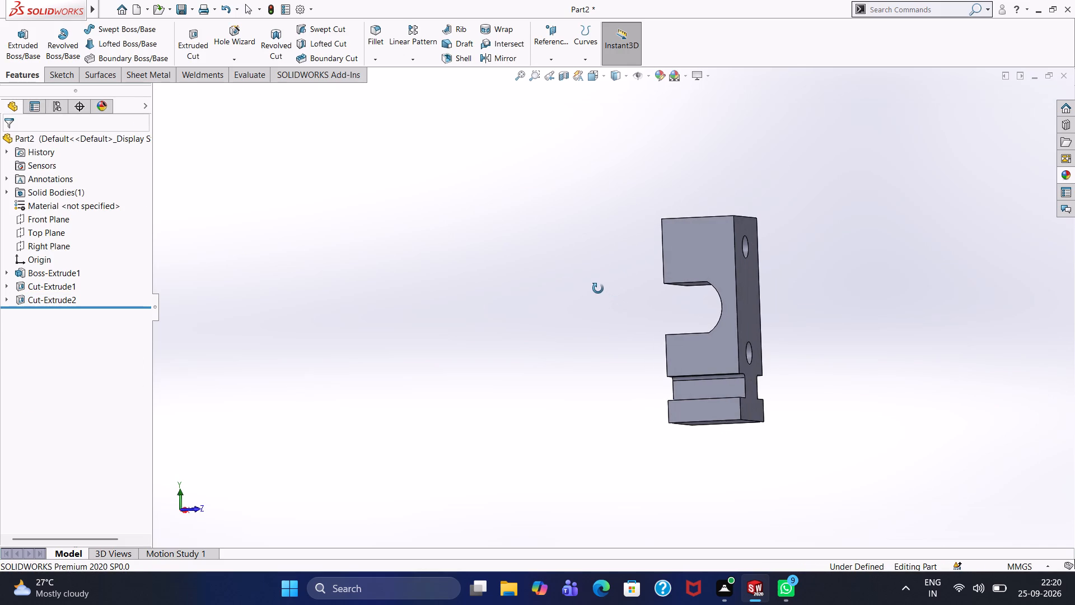
middle_click_drag(598, 288, 638, 299)
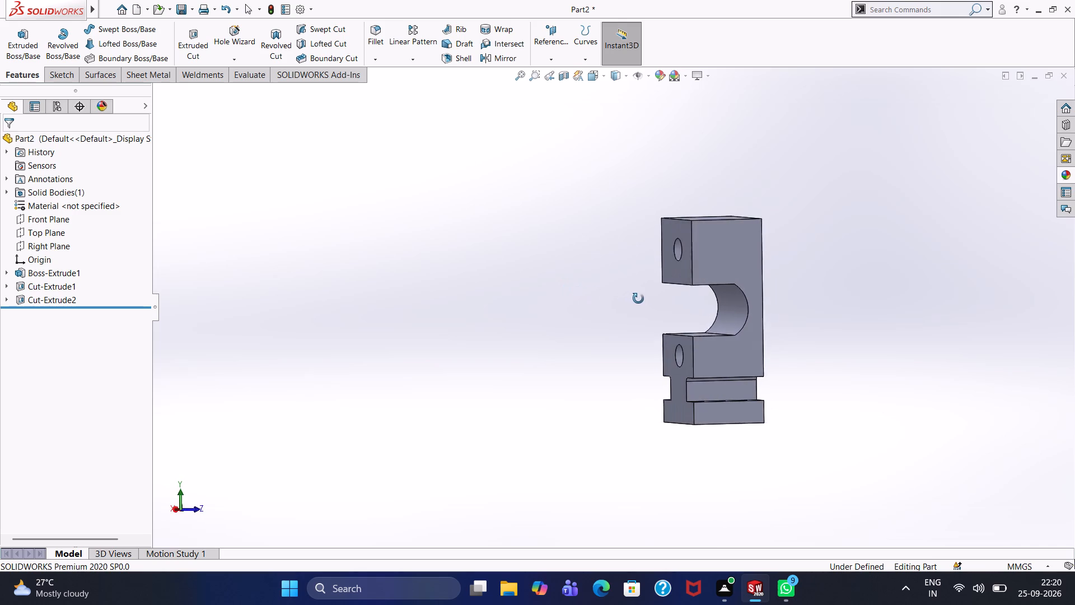
middle_click_drag(638, 299, 634, 297)
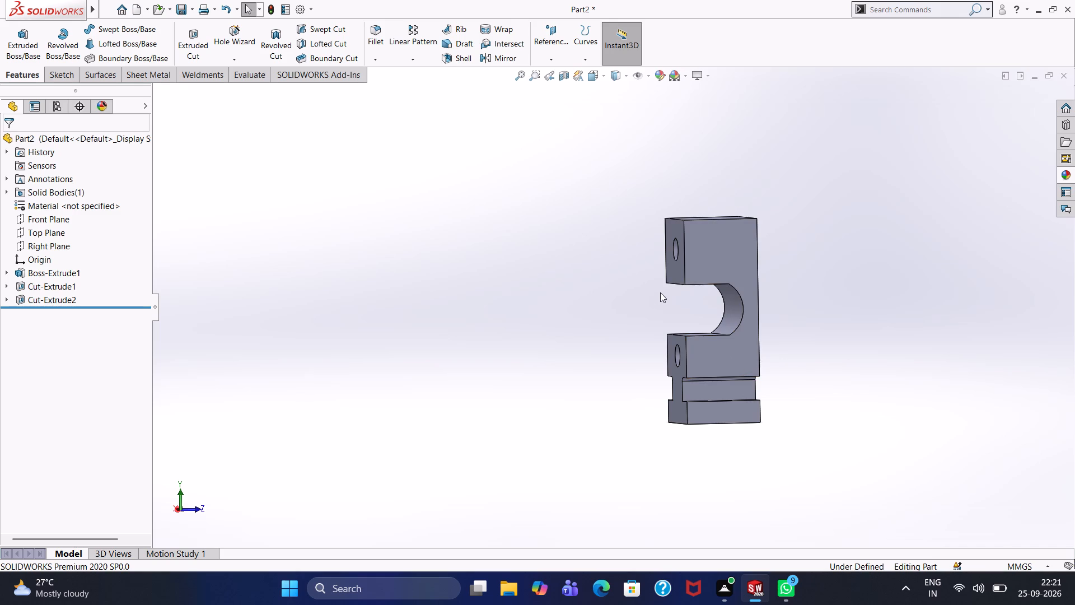
middle_click_drag(825, 285, 810, 295)
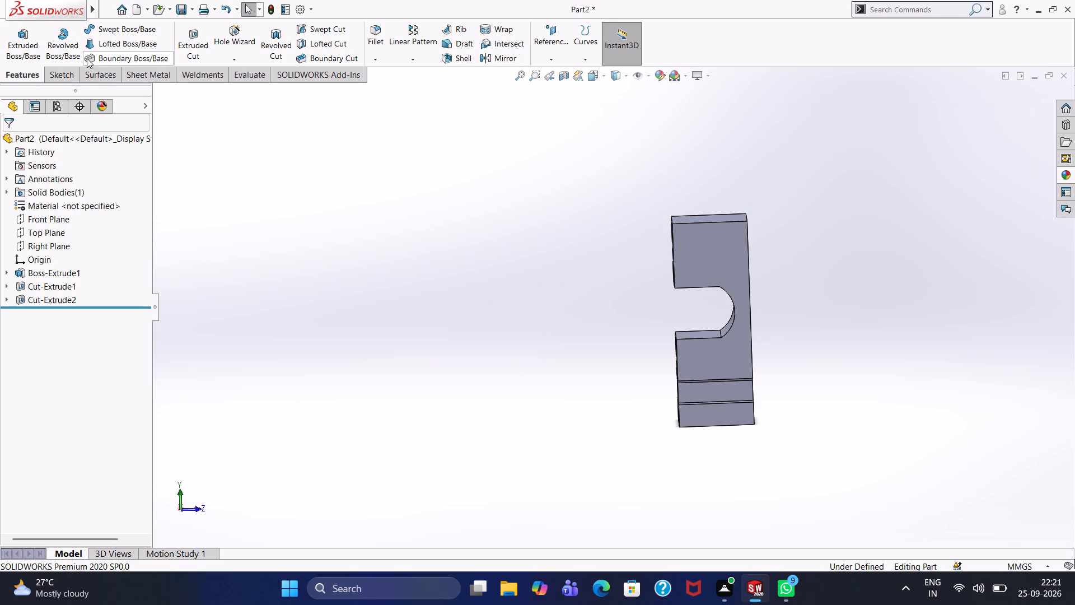
On the C-shaped side face, sketch connected lines 22.5 mm up the back edge, 8 mm inward, and about 83 mm up to the top edge.
left_click(65, 75)
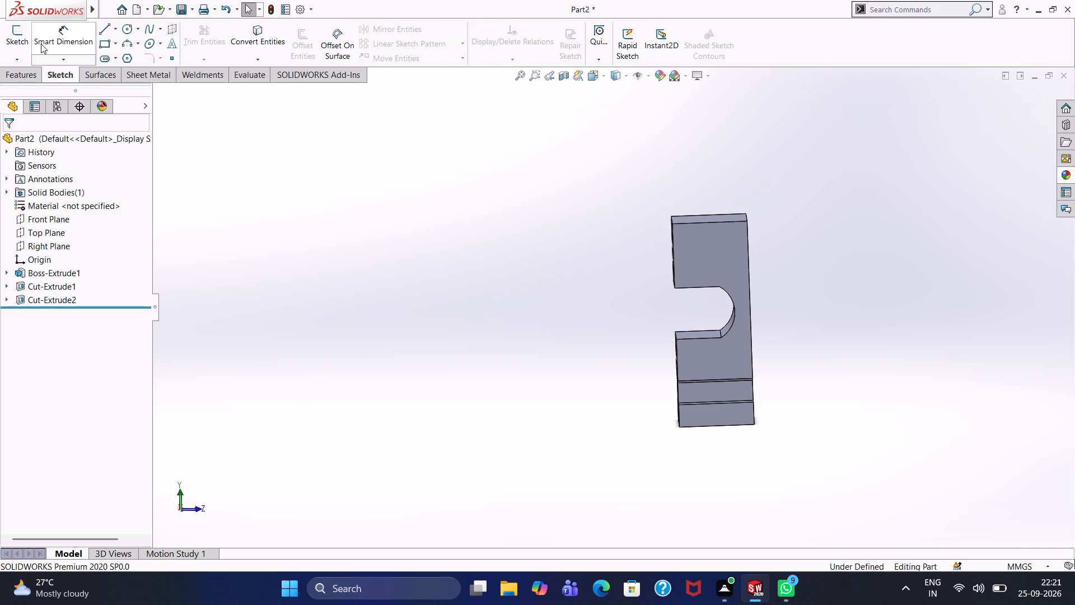
left_click(694, 258)
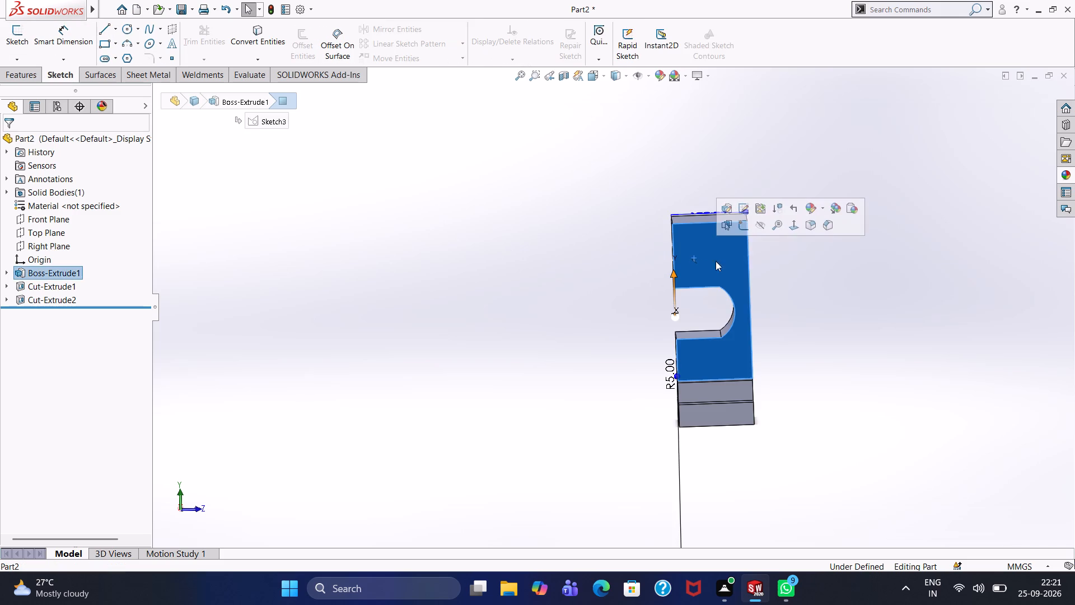
left_click(744, 229)
left_click(583, 249)
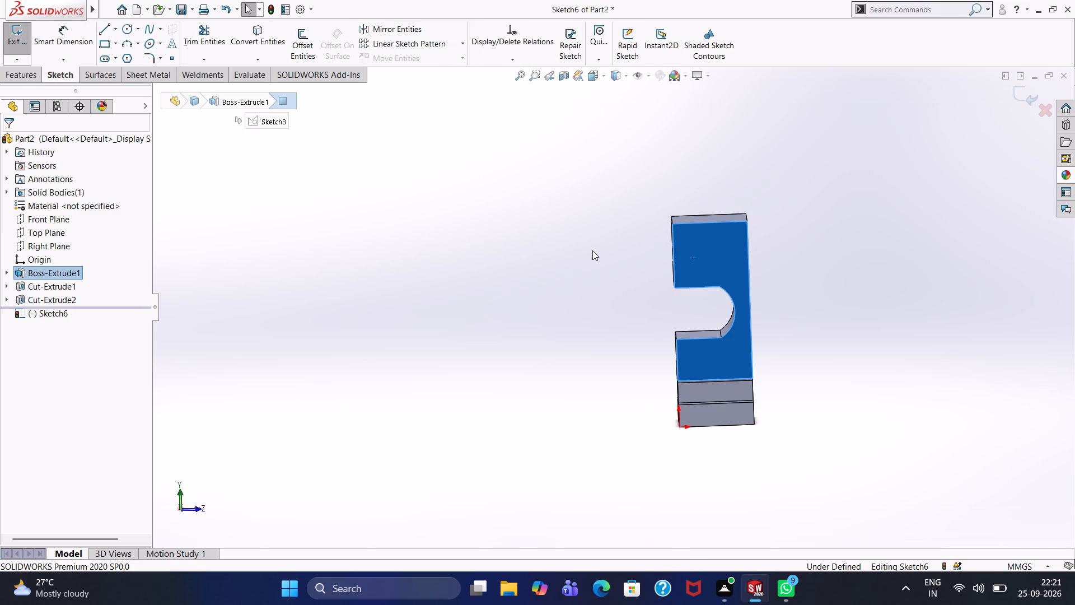
left_click(102, 30)
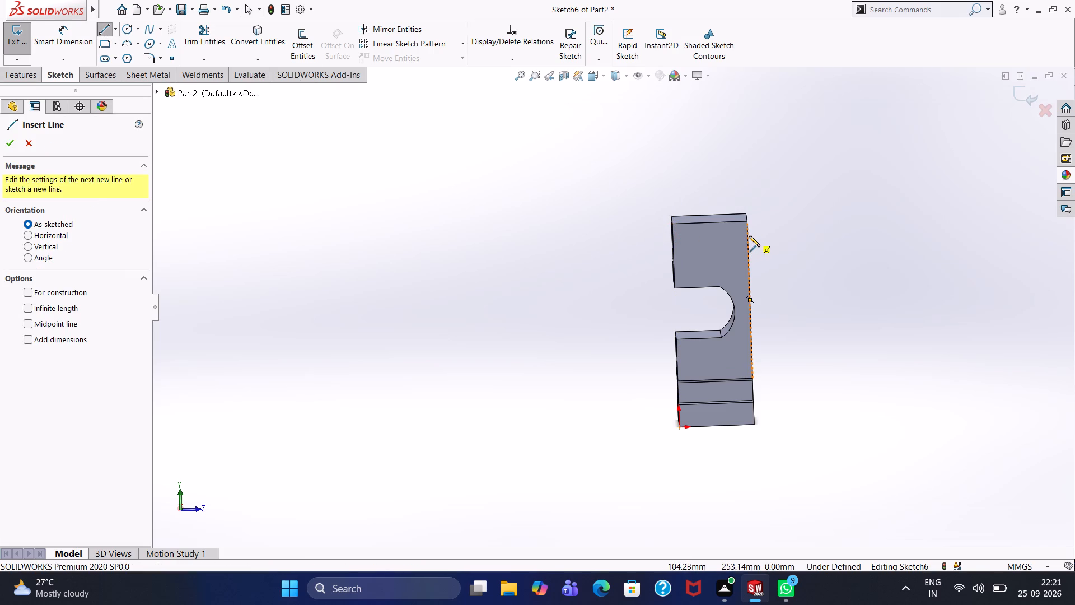
left_click(749, 299)
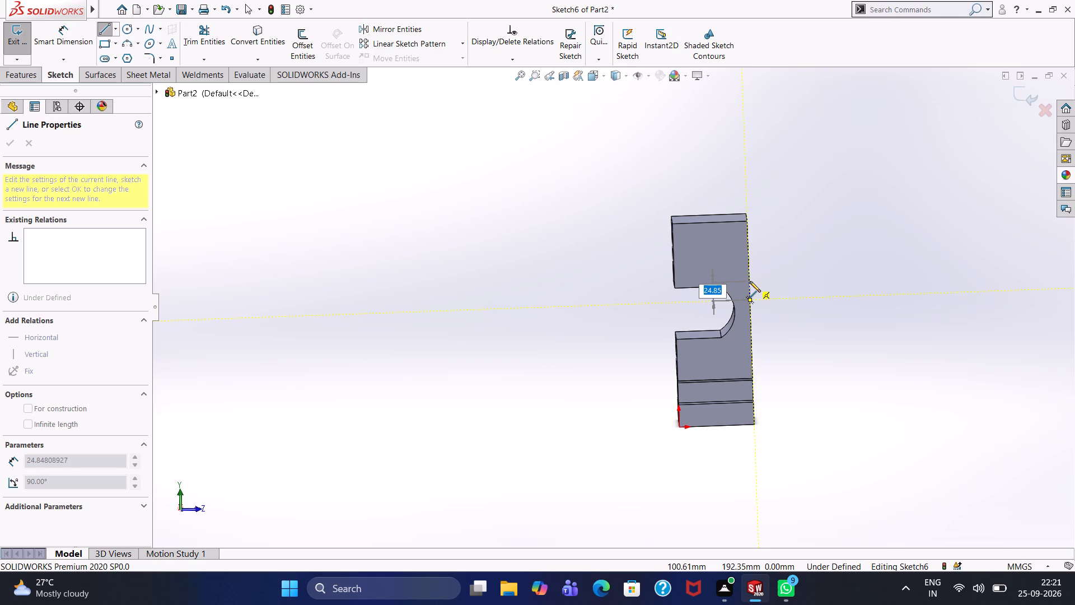
type("22.5")
key("Return")
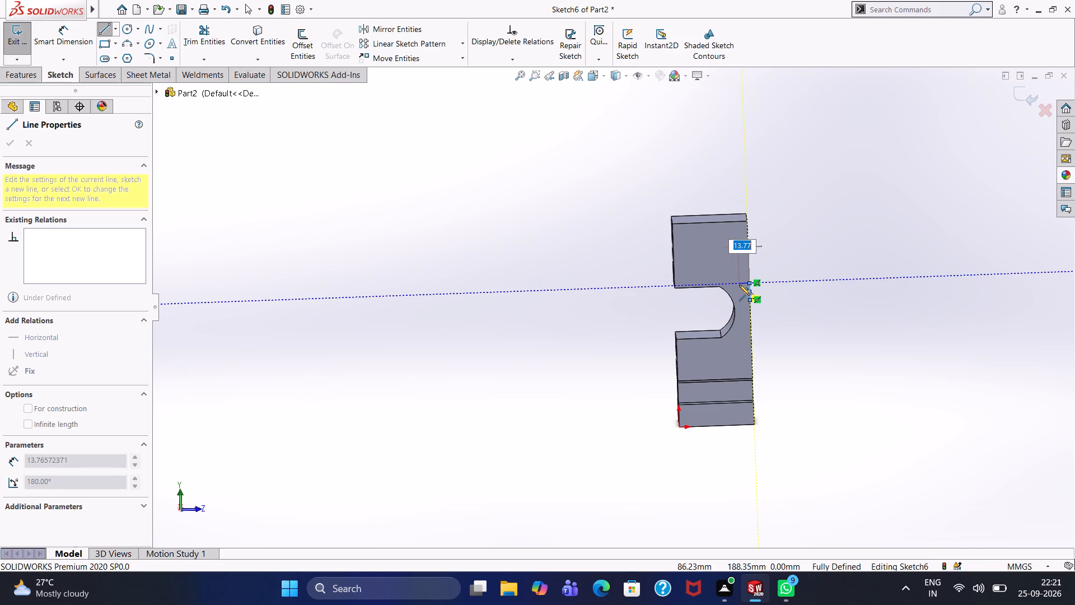
key("8")
key("Return")
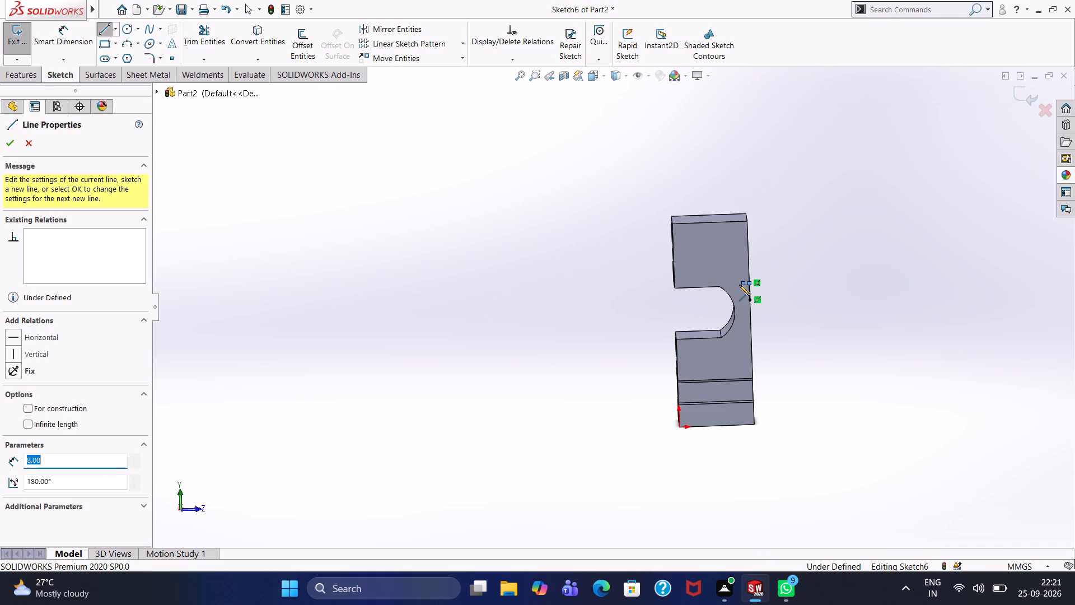
left_click(741, 222)
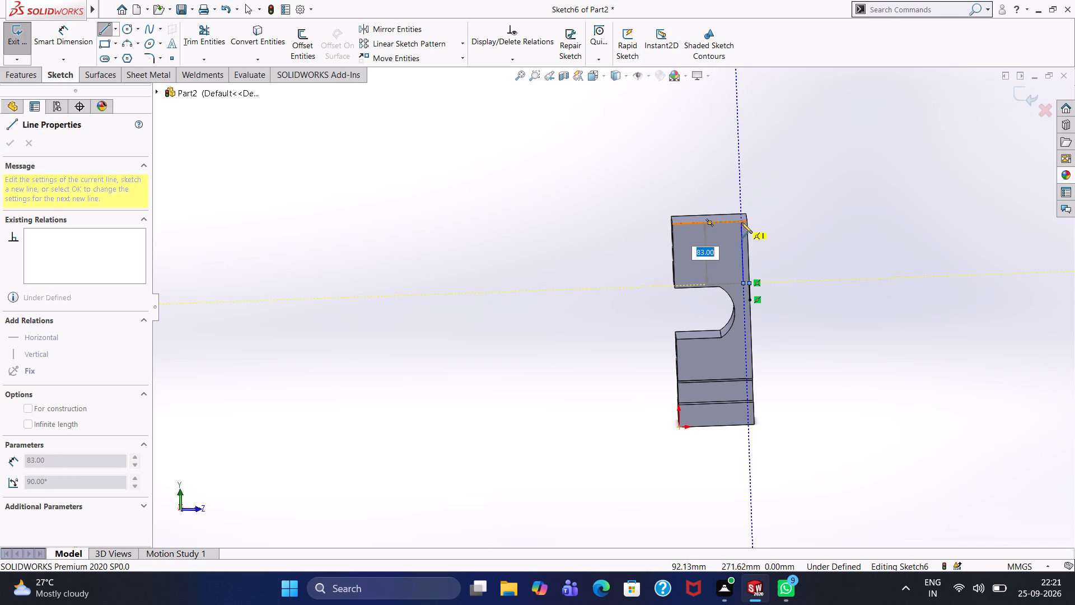
right_click(773, 214)
left_click(777, 218)
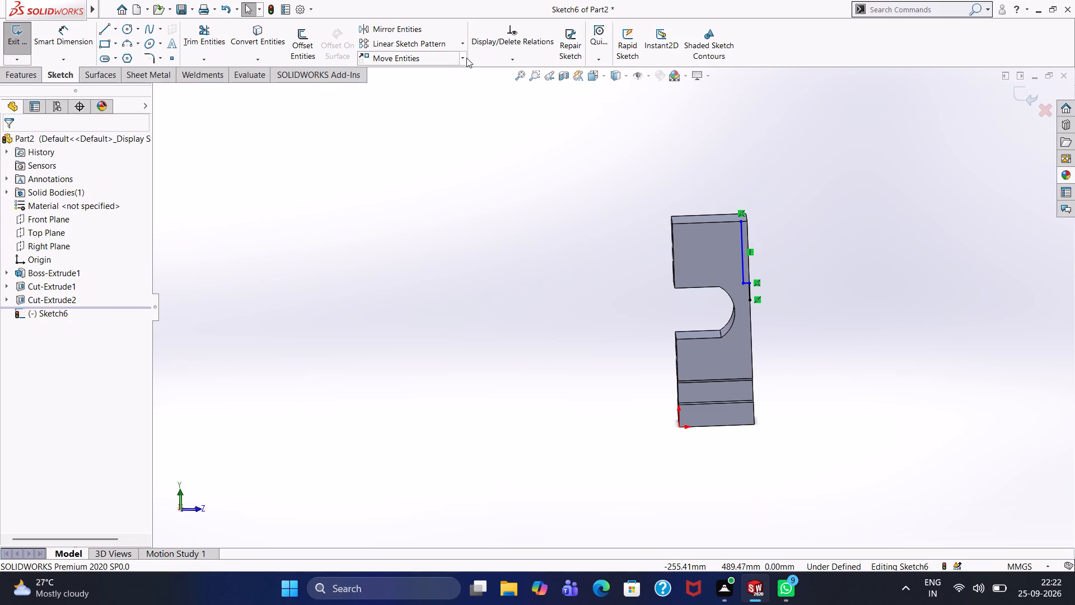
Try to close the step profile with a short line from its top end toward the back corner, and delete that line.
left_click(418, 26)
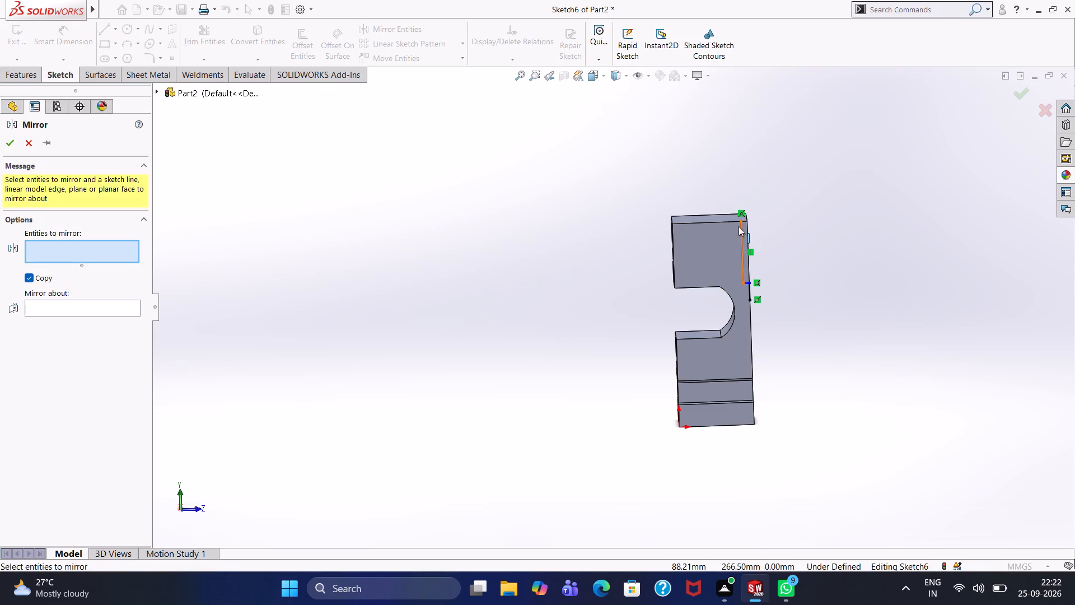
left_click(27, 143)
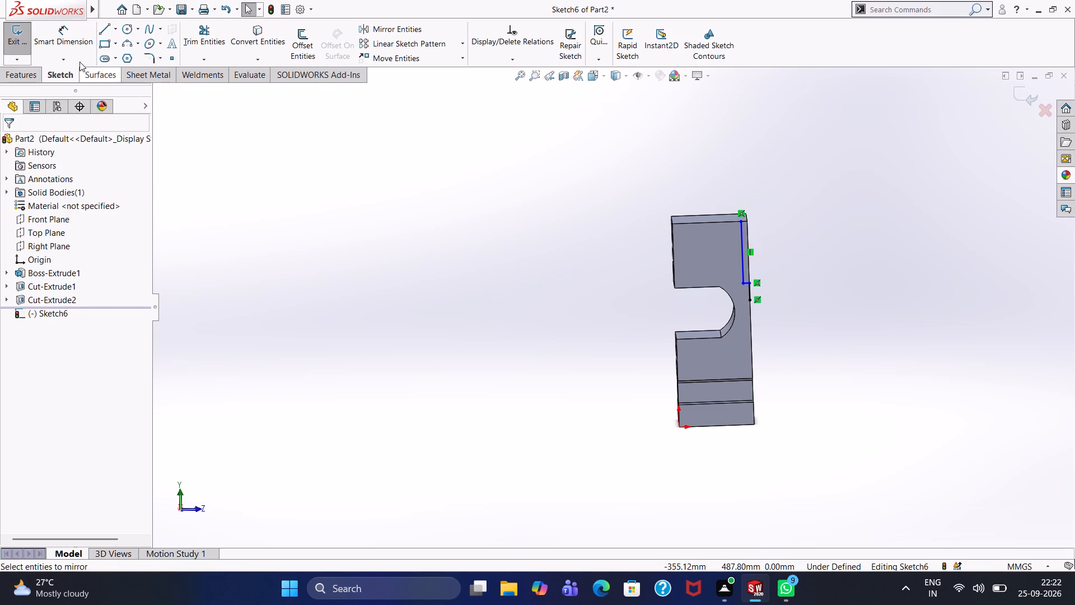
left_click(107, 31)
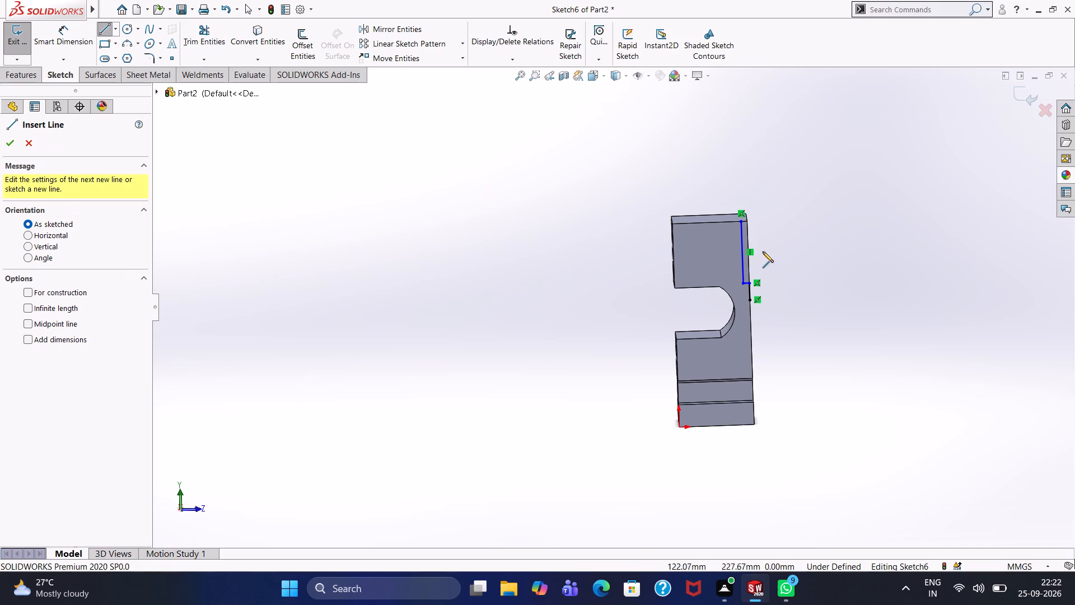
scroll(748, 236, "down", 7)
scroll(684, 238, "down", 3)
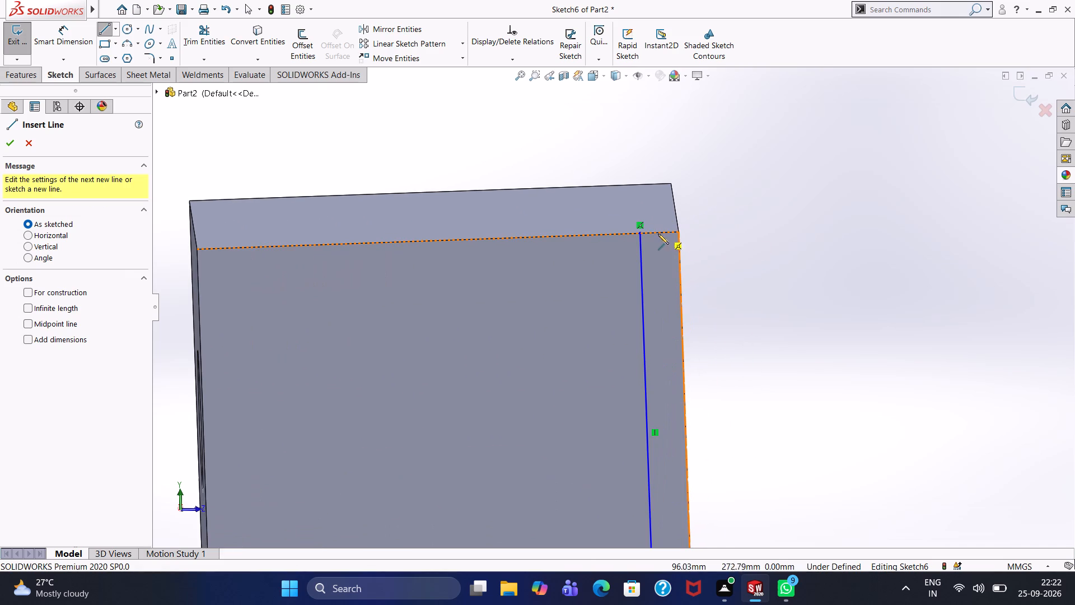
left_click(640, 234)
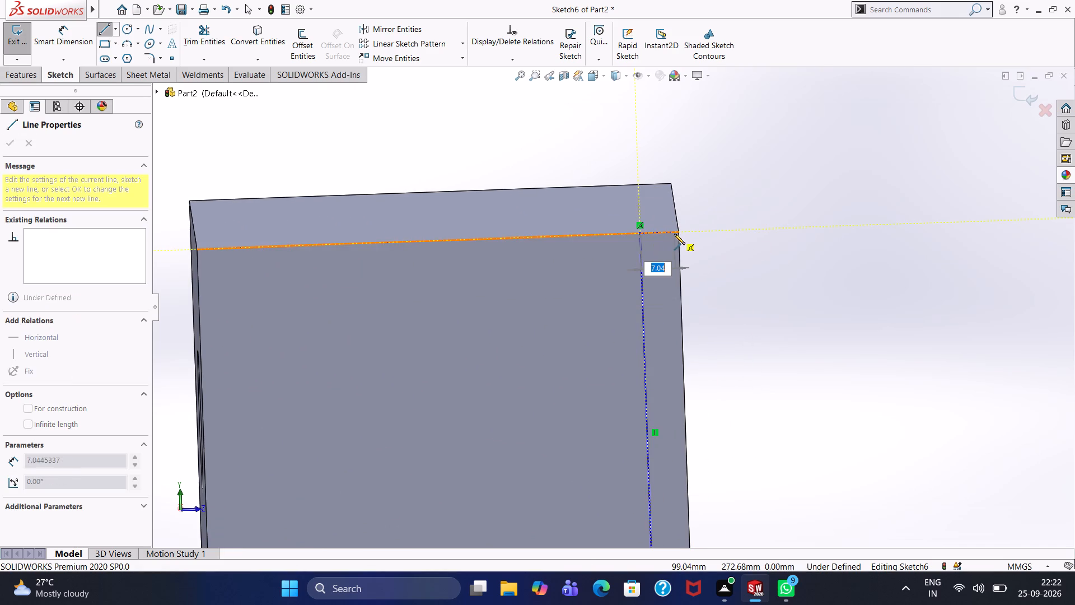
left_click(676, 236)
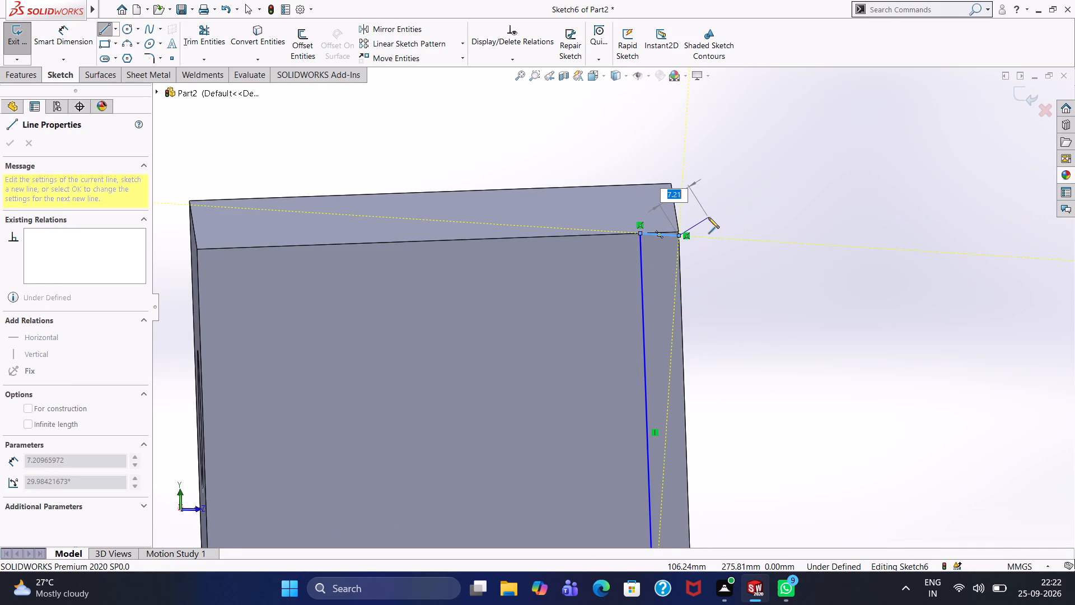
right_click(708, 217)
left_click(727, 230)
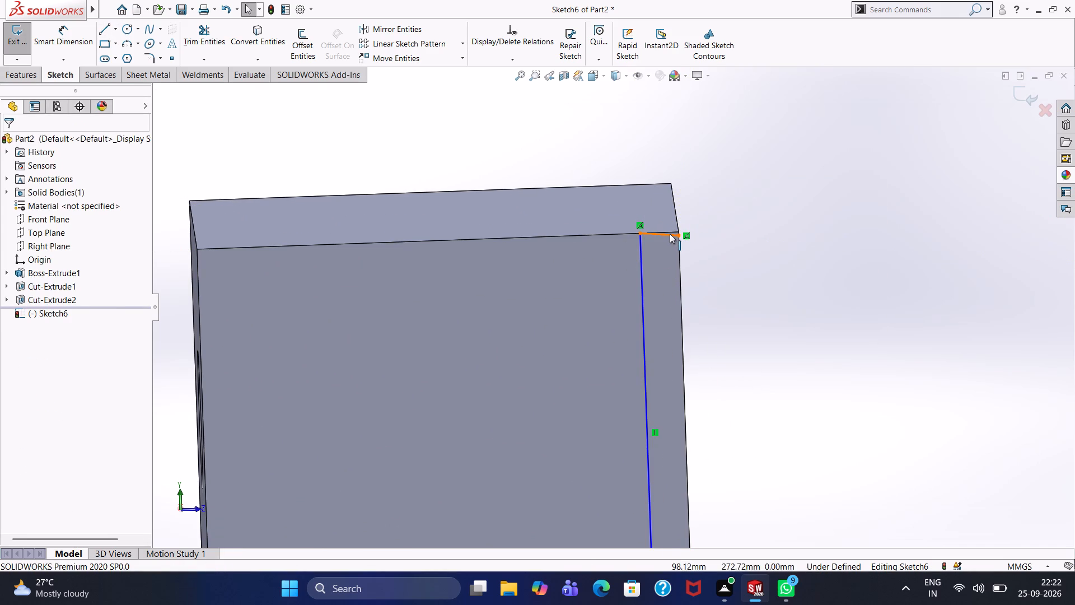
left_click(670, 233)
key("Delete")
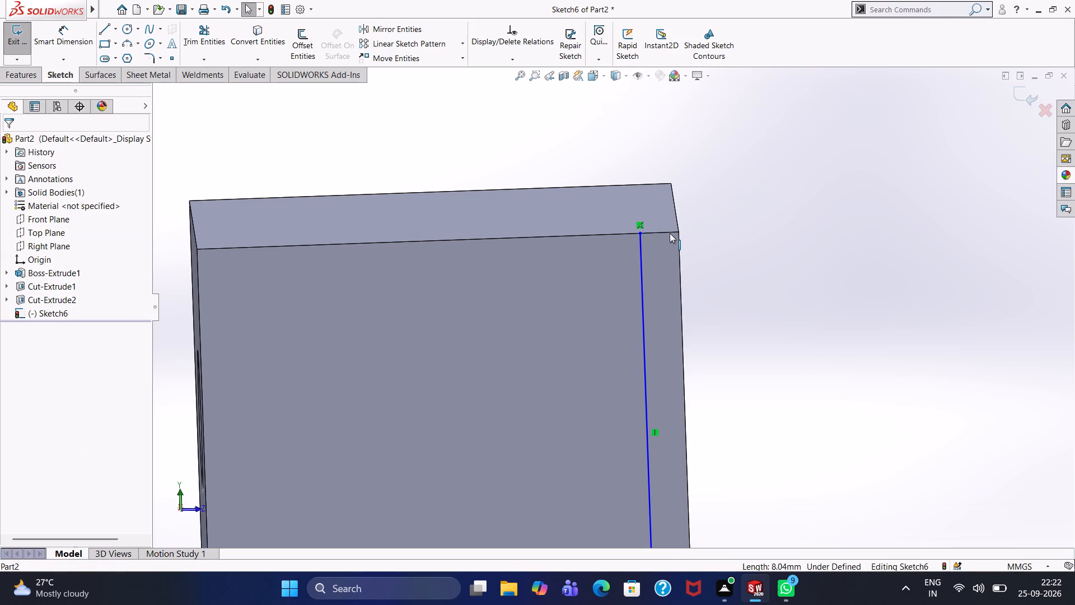
Sketch an 8 mm horizontal line along the top edge, from the step profile's upper end to the back corner.
left_click(100, 27)
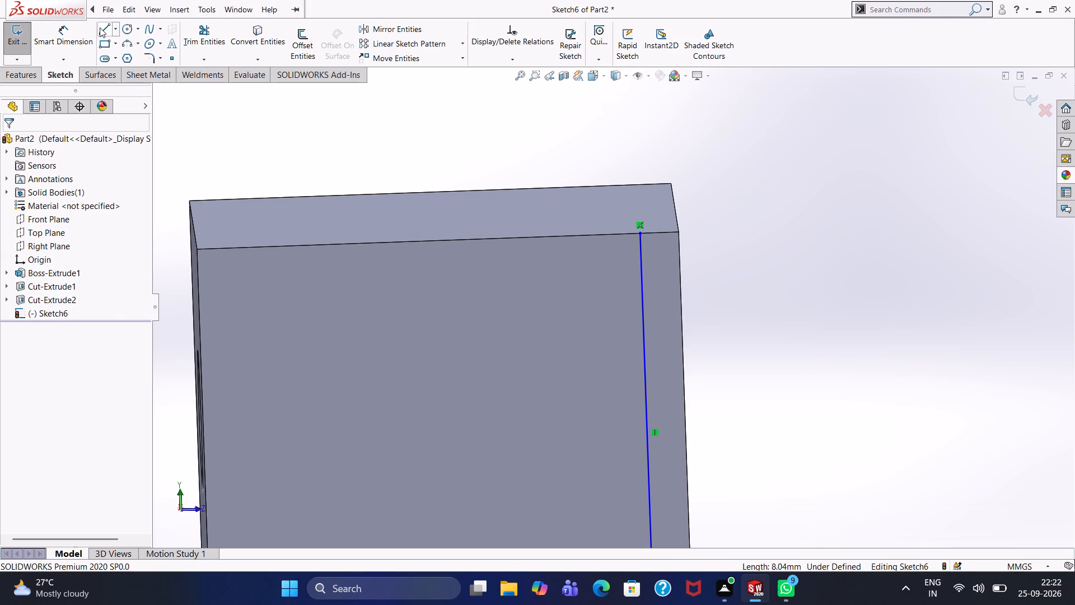
left_click(642, 234)
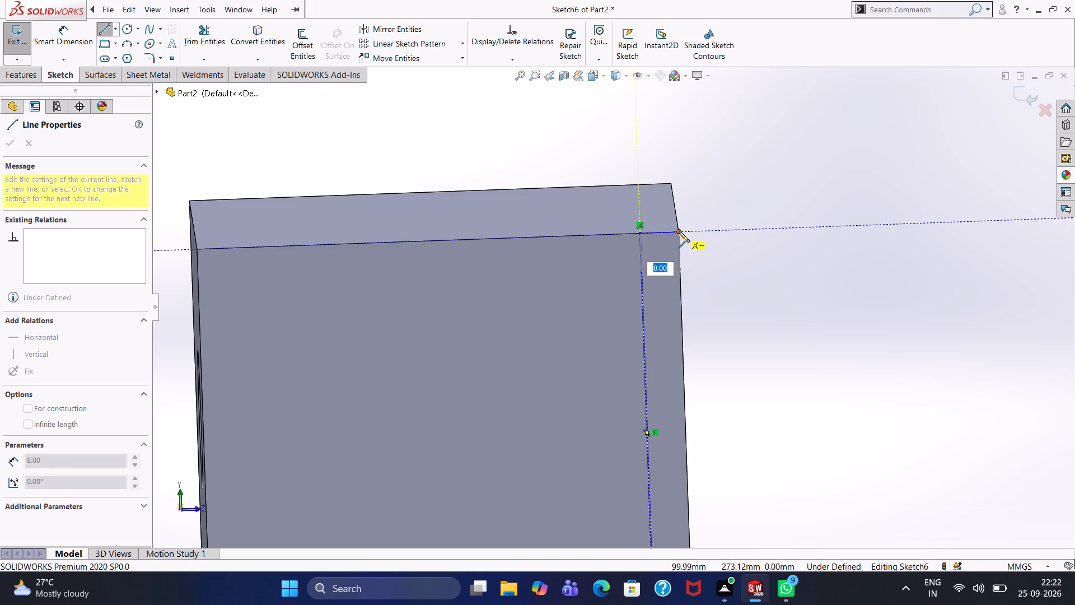
left_click(679, 231)
right_click(704, 206)
left_click(710, 211)
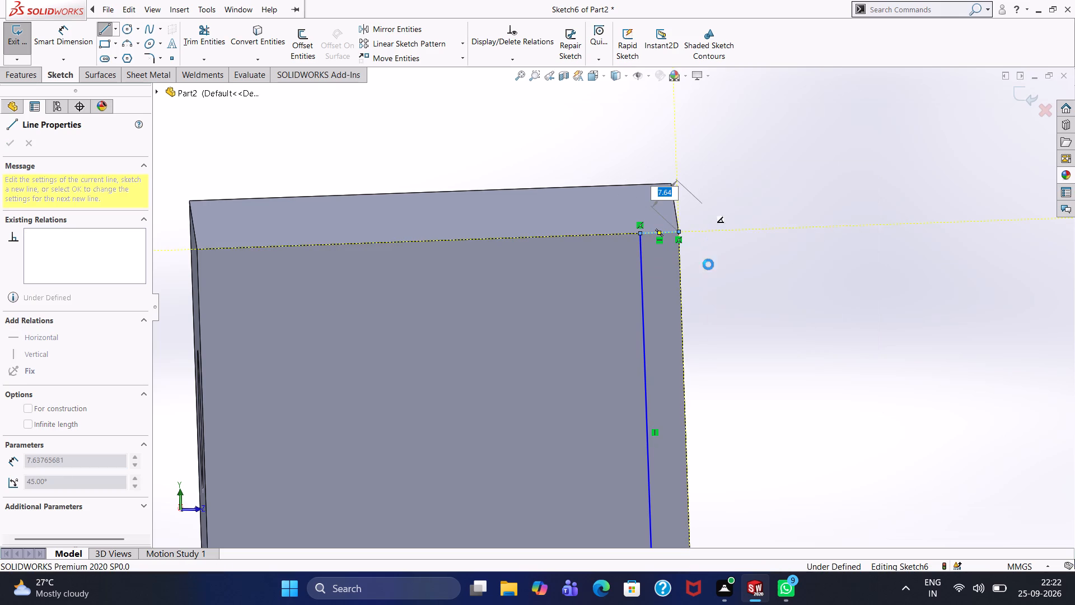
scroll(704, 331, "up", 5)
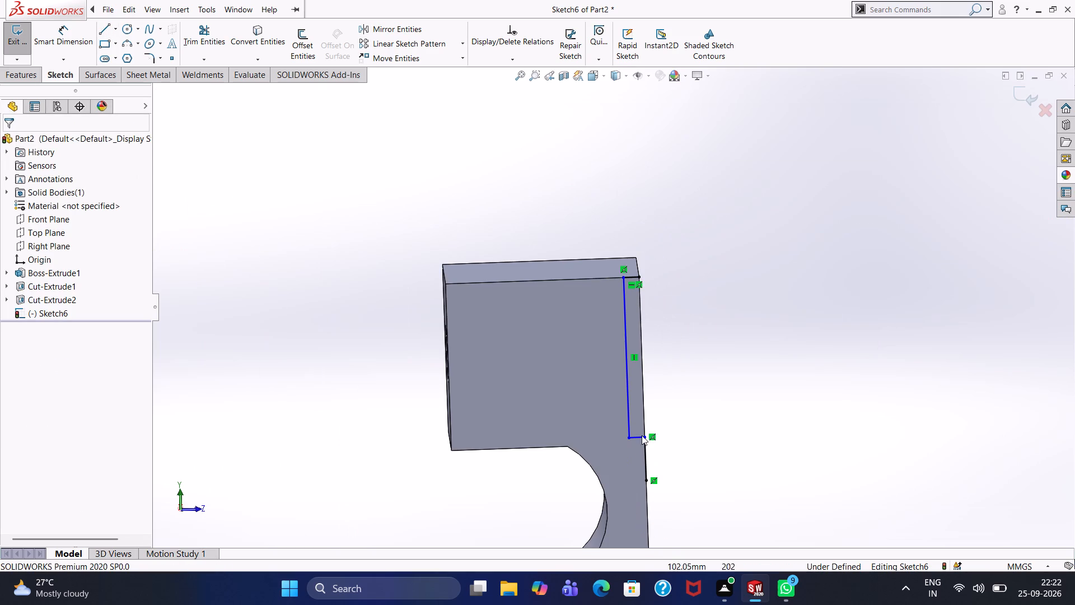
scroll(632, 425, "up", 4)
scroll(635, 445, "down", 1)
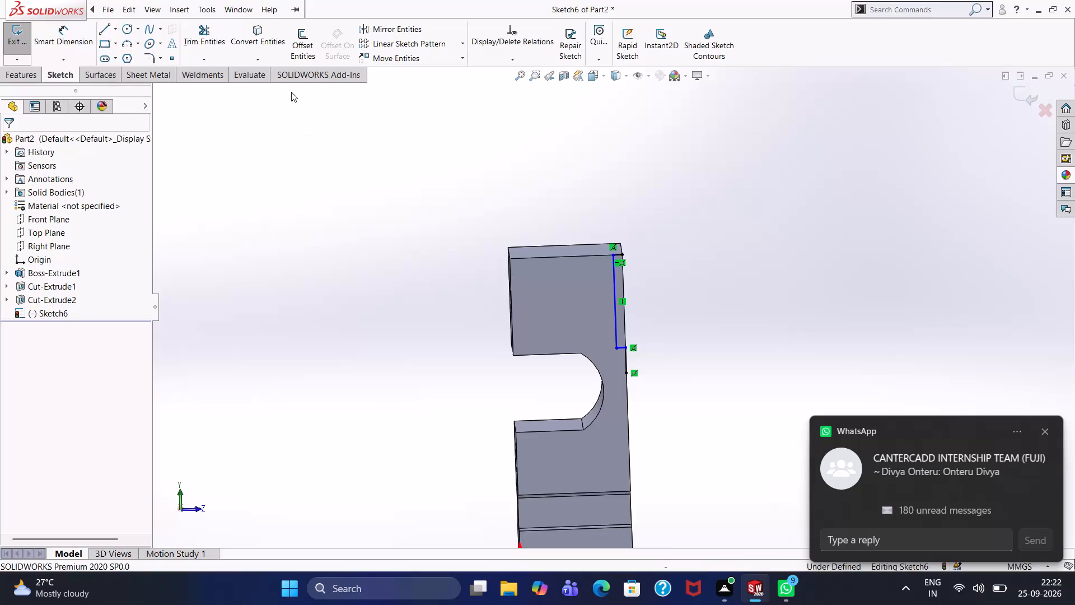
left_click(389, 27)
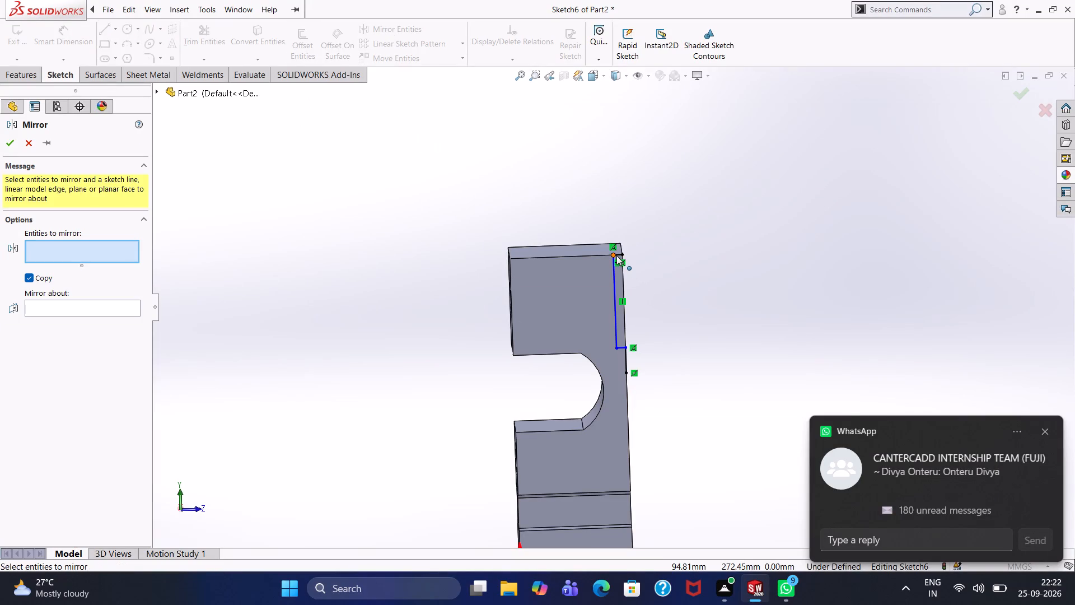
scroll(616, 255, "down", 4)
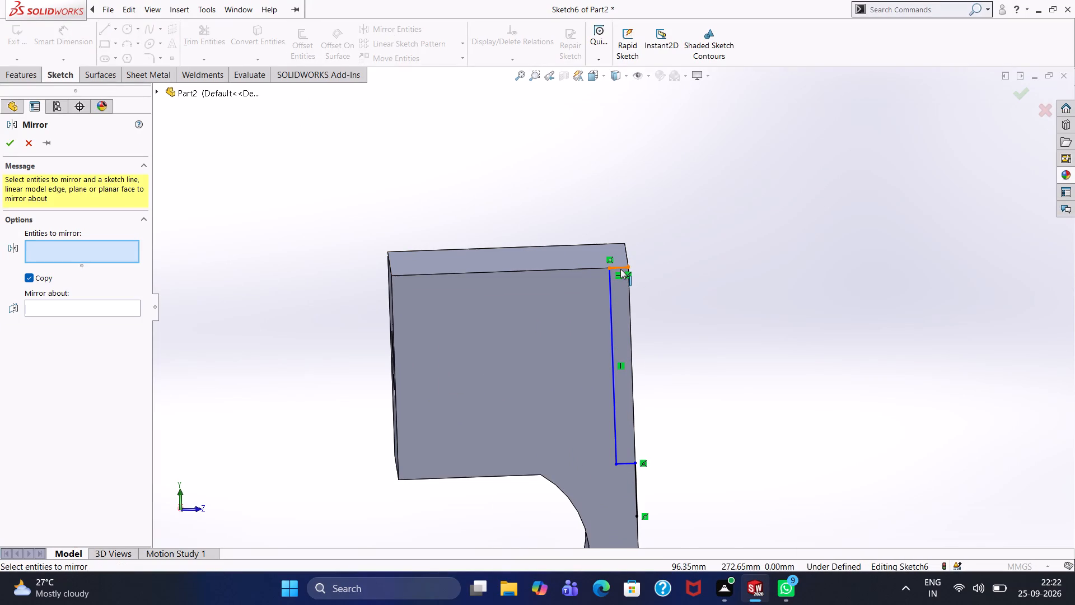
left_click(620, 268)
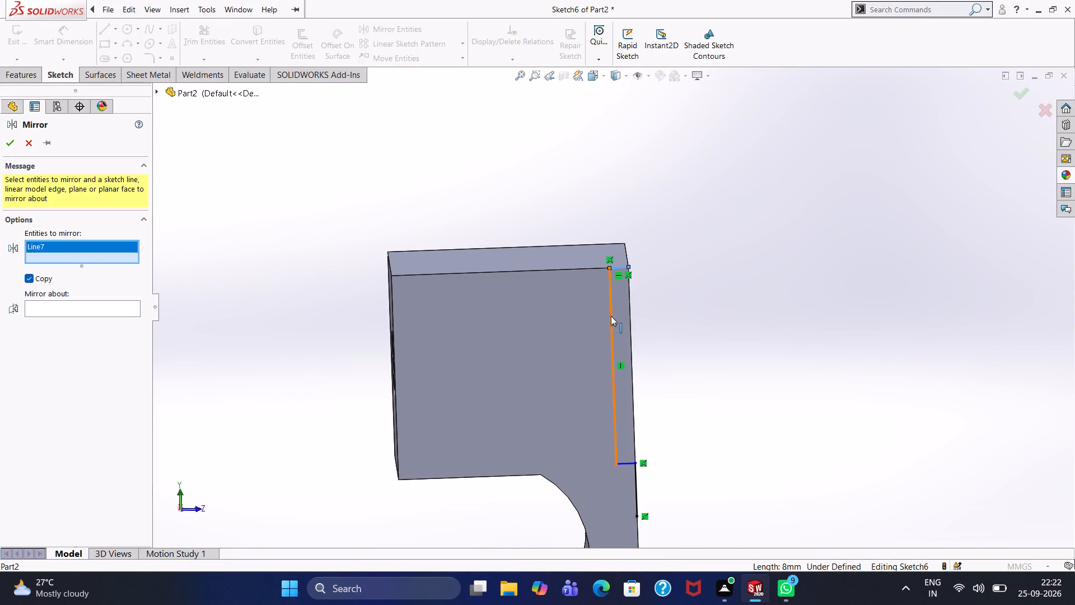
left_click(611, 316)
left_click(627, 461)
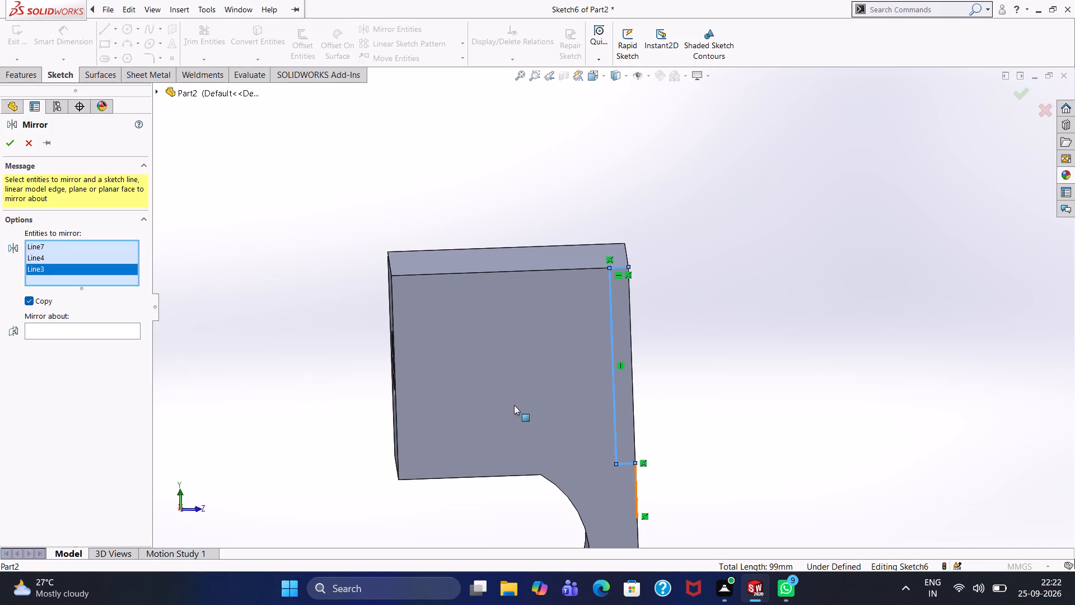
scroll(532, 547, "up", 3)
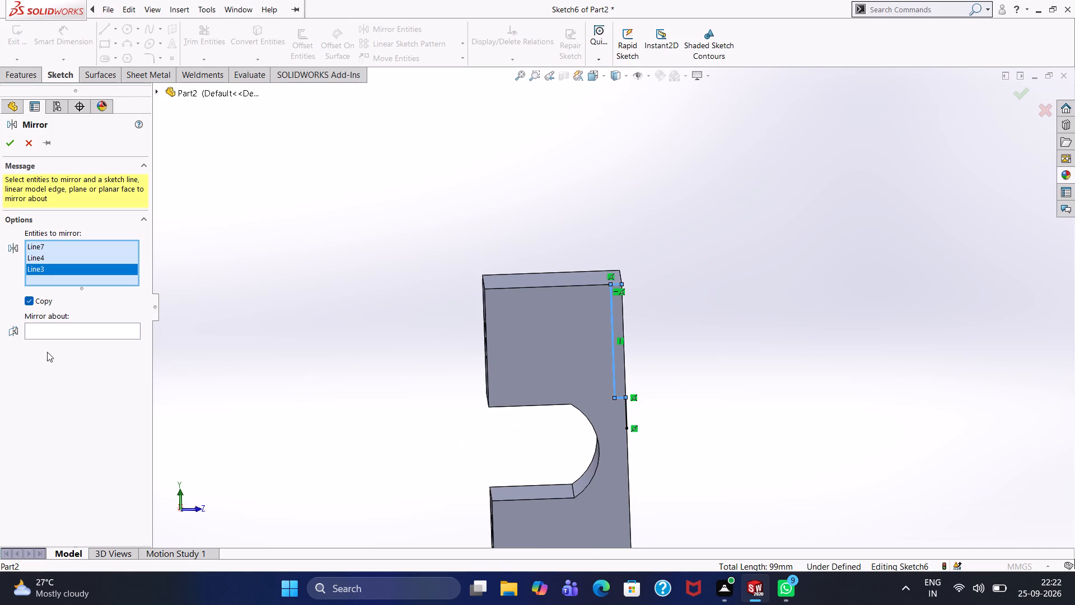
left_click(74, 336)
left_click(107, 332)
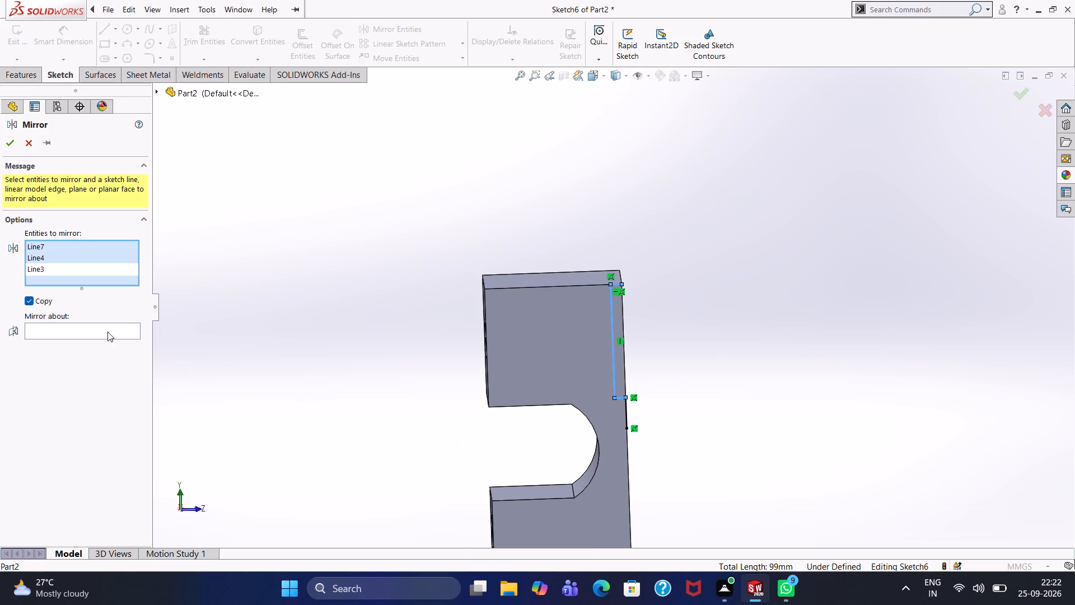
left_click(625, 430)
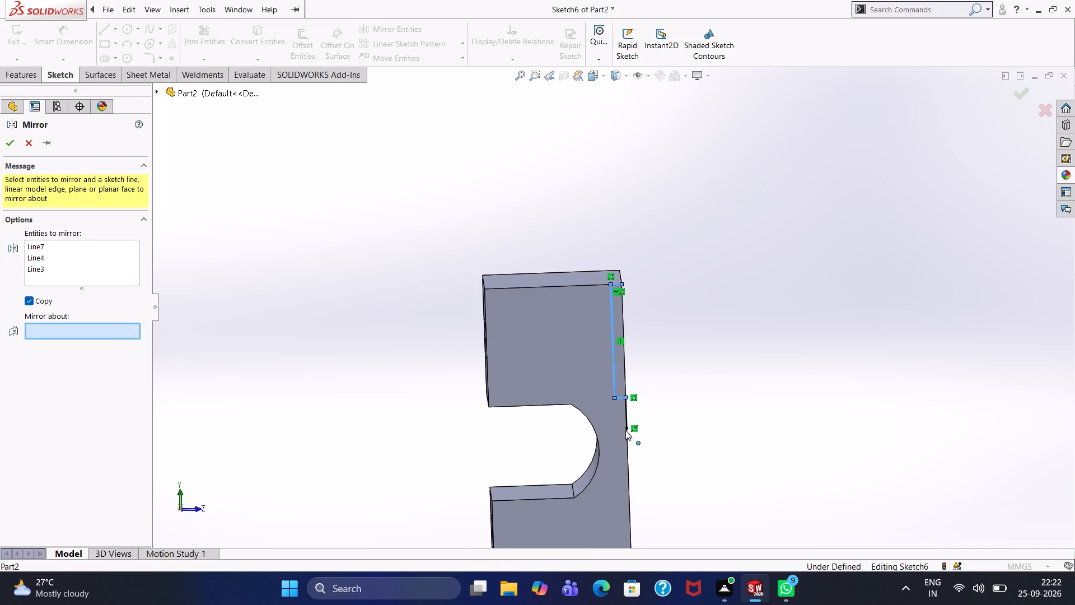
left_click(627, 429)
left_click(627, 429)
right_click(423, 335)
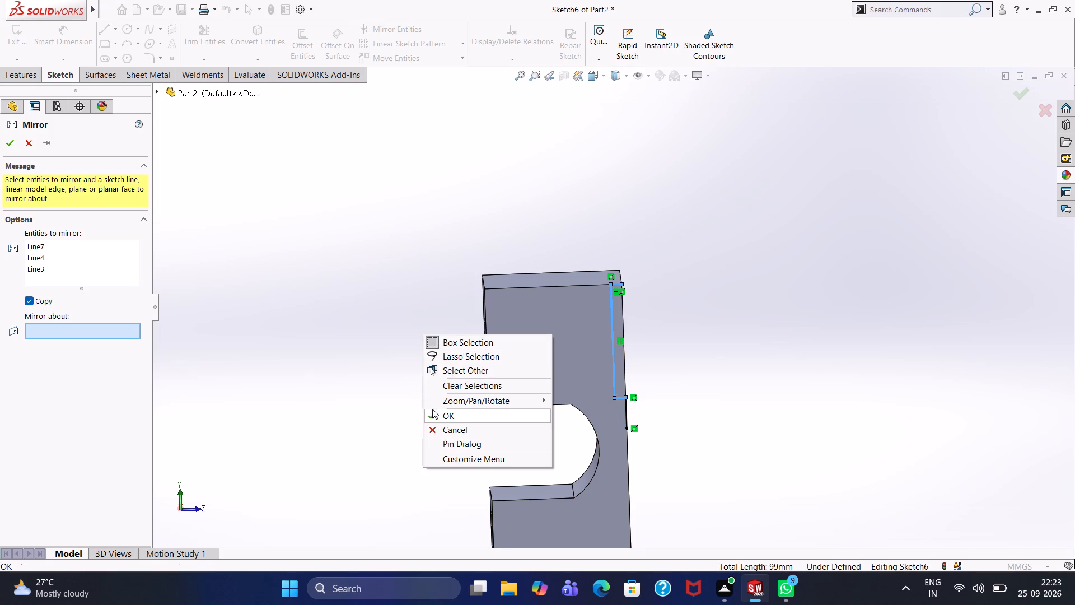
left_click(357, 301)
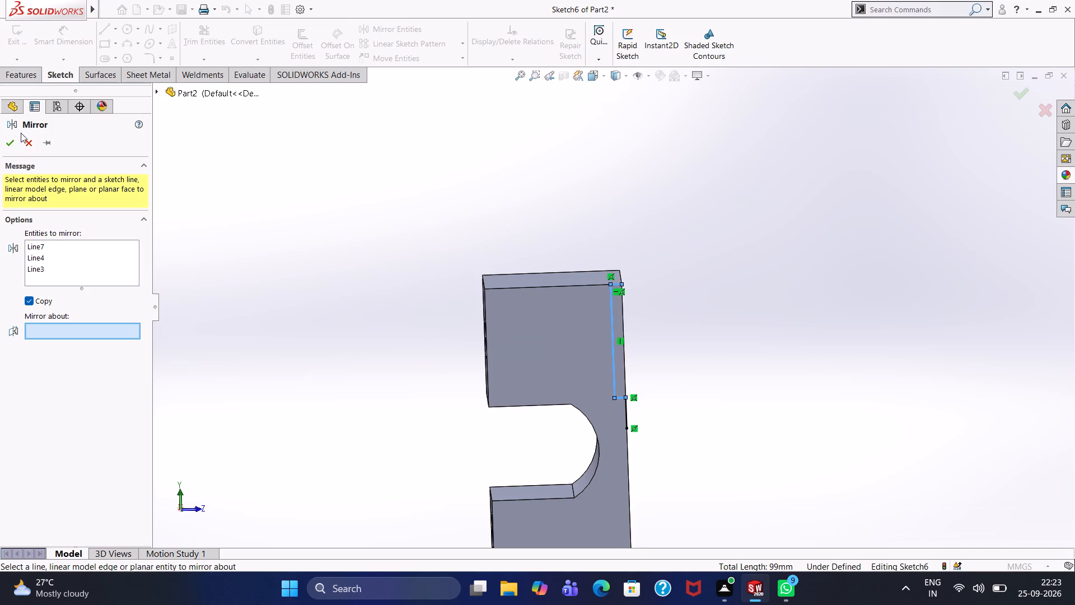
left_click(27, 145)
Sketch a short horizontal centerline inward from the lower end of the 22.5 mm line on the back edge.
left_click(120, 28)
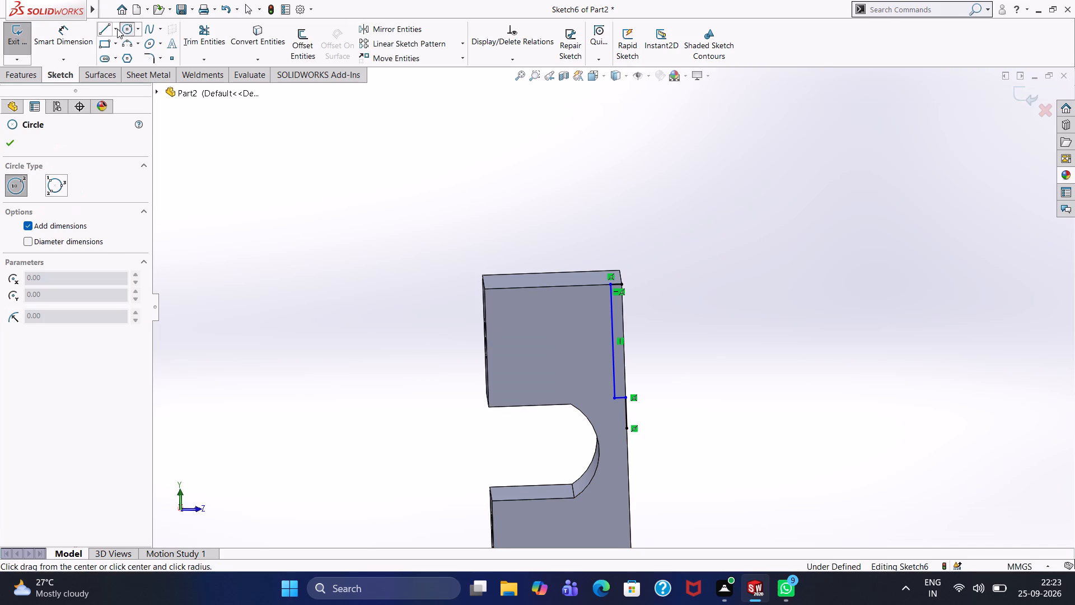
left_click(115, 29)
left_click(127, 59)
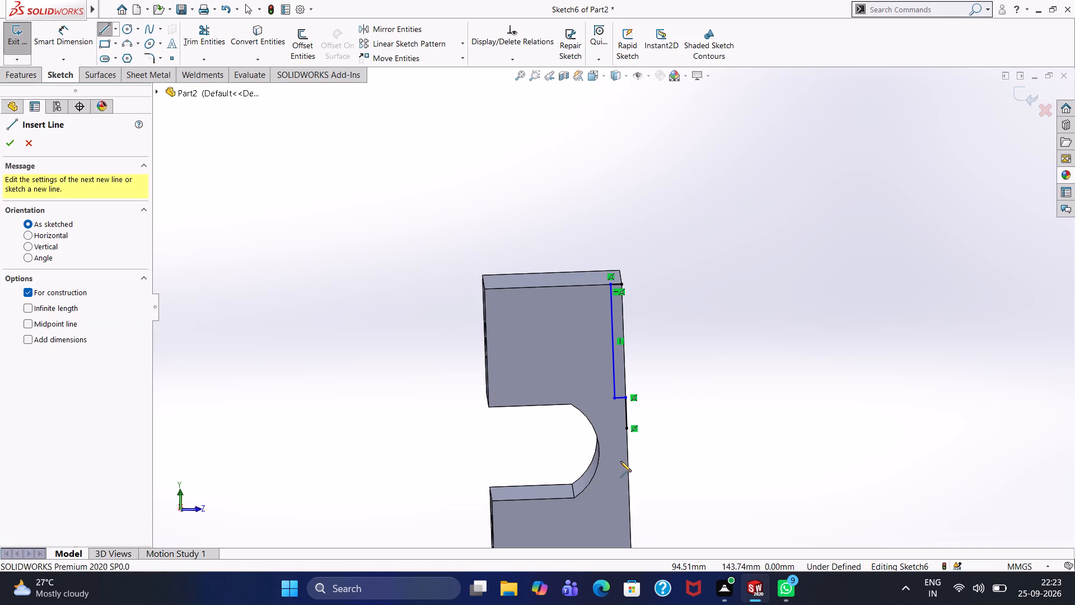
left_click(628, 431)
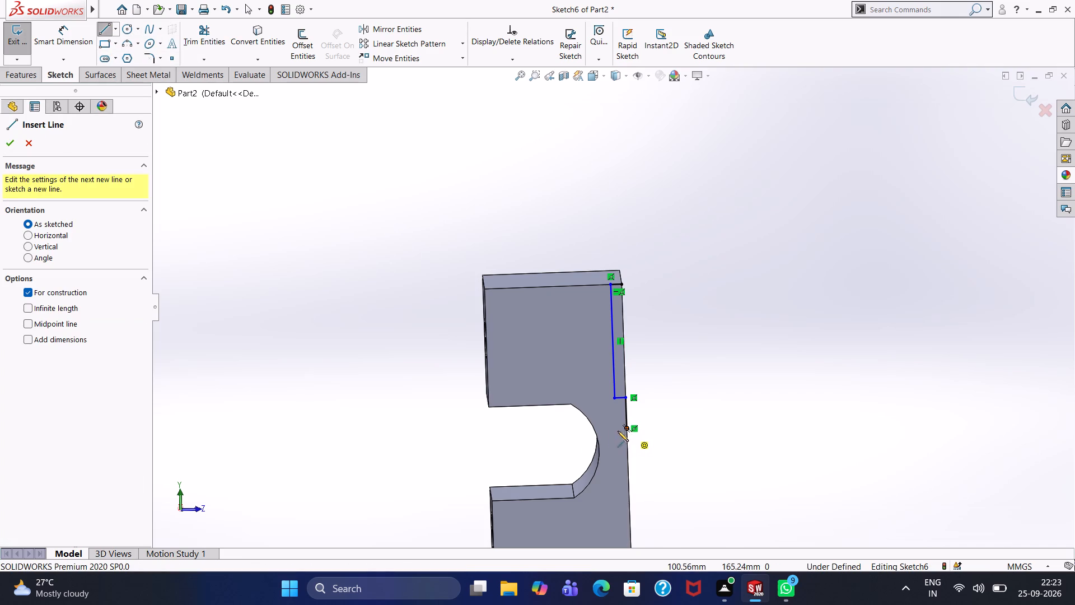
left_click(607, 429)
right_click(417, 371)
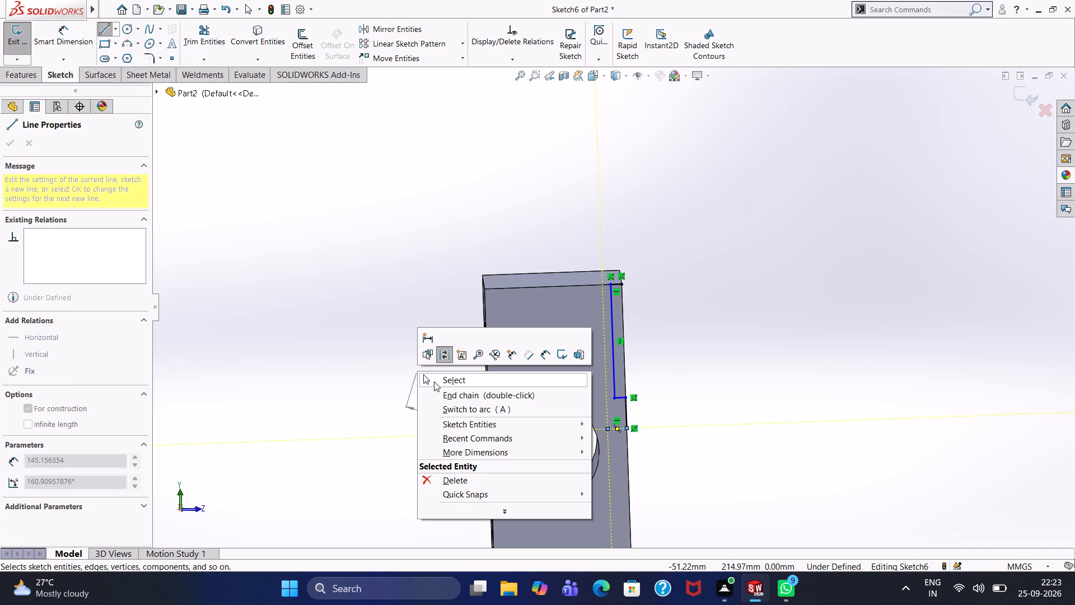
left_click(434, 381)
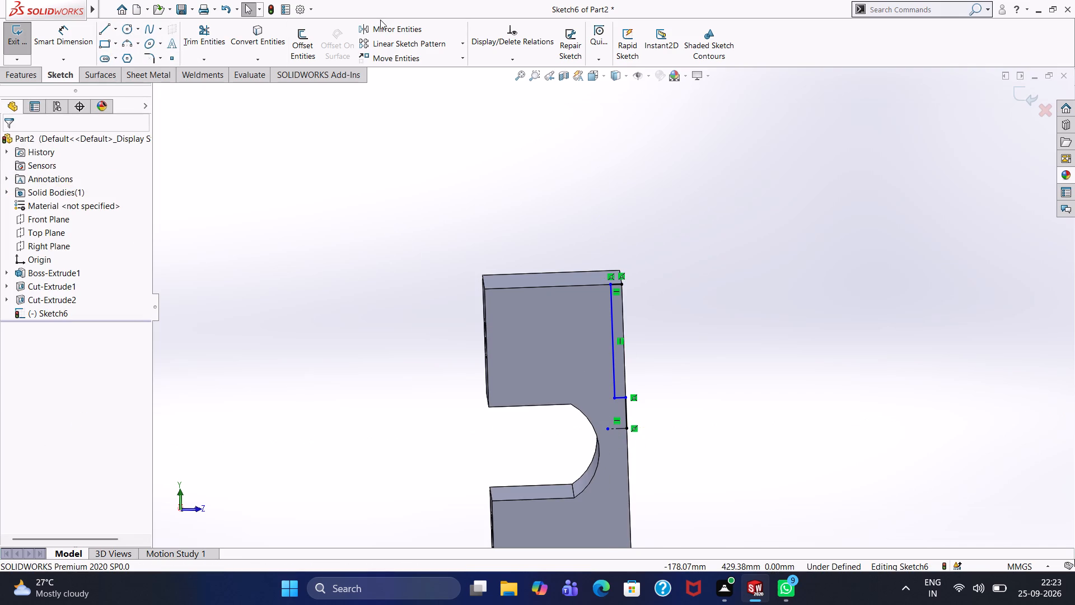
Mirror the four step-profile lines about the short horizontal centerline, keeping the originals.
left_click(387, 26)
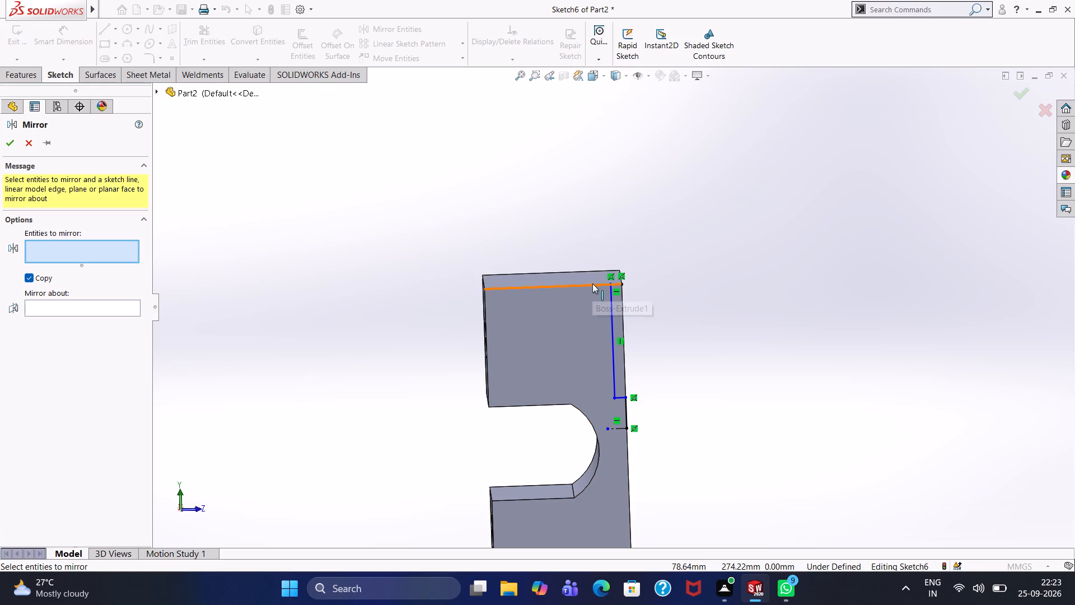
left_click_drag(587, 272, 665, 435)
left_click(130, 351)
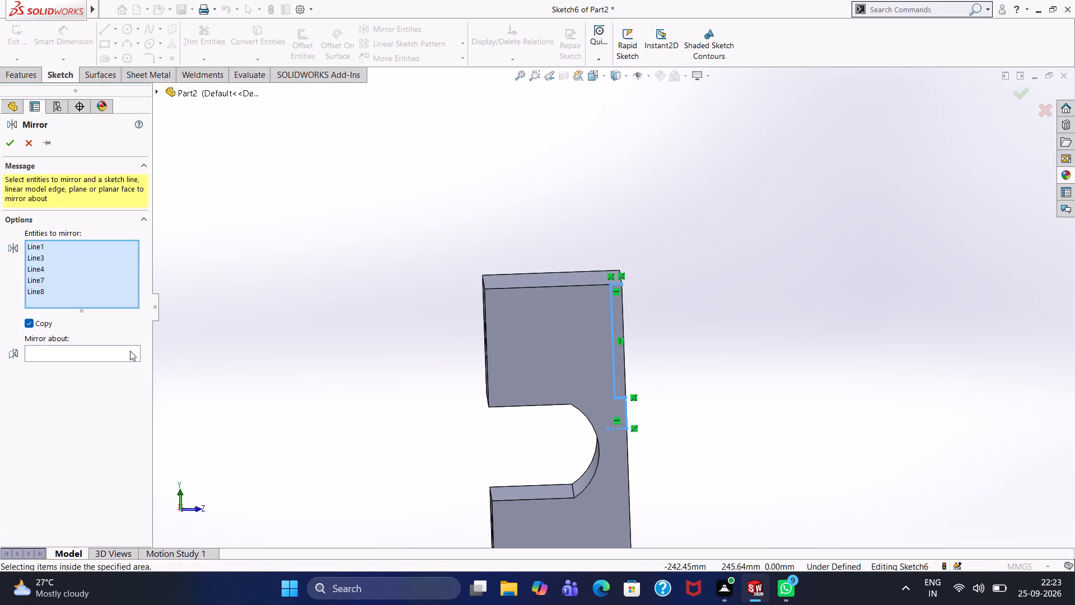
left_click(615, 429)
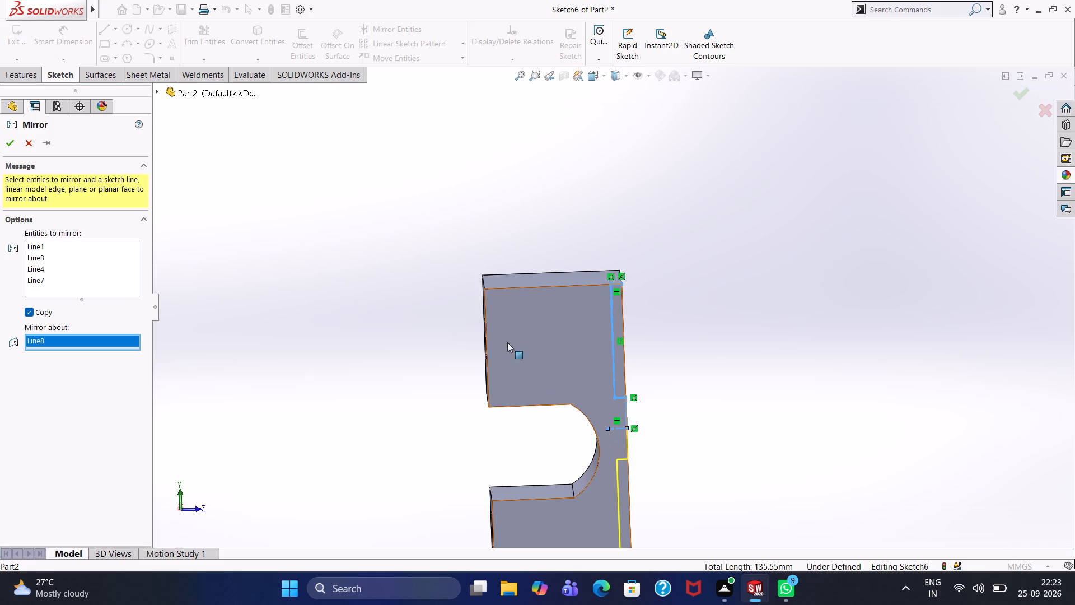
left_click(11, 141)
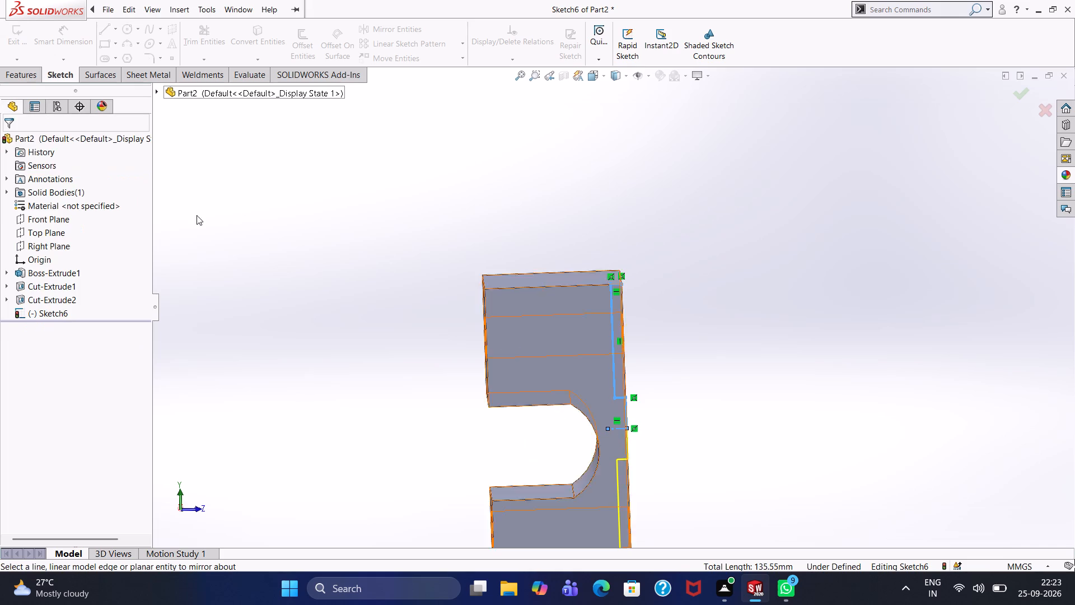
left_click(322, 193)
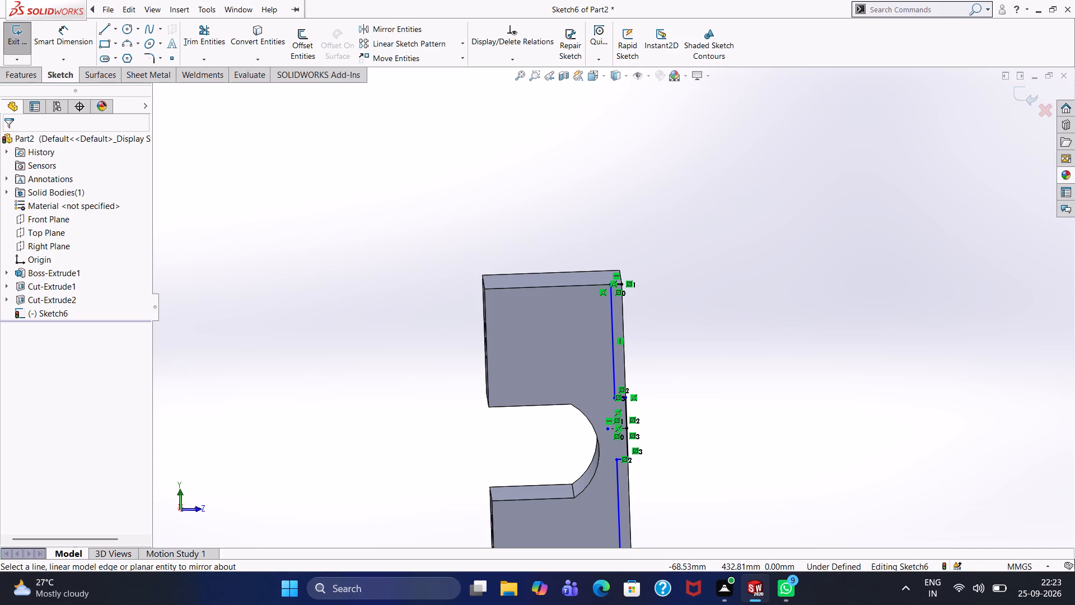
Extrude-cut the mirrored step profiles on the back of the body, Through All in both directions.
left_click(25, 74)
left_click(193, 29)
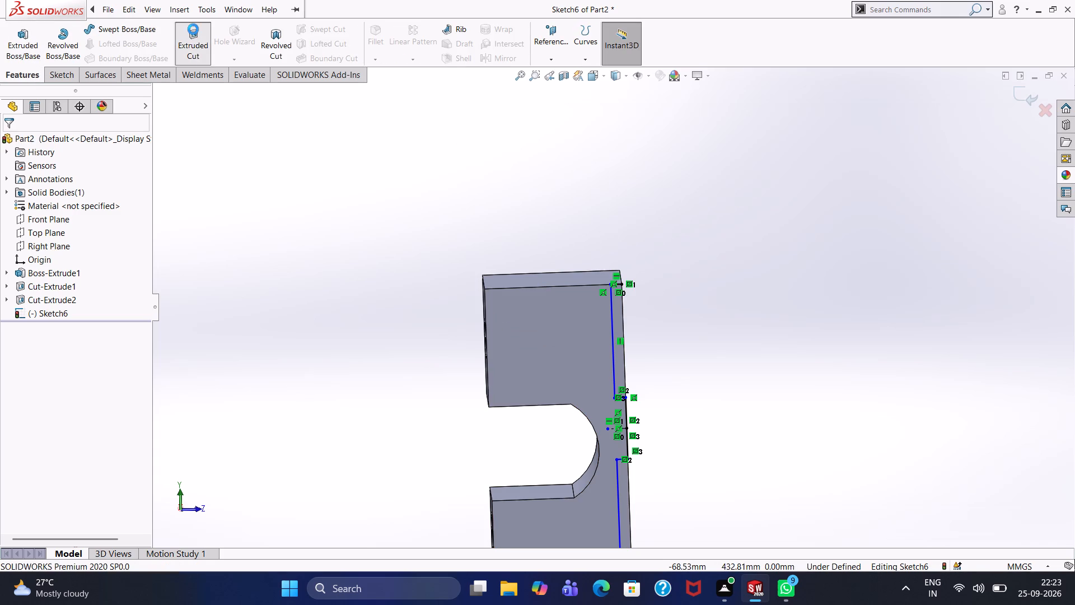
scroll(382, 239, "down", 1)
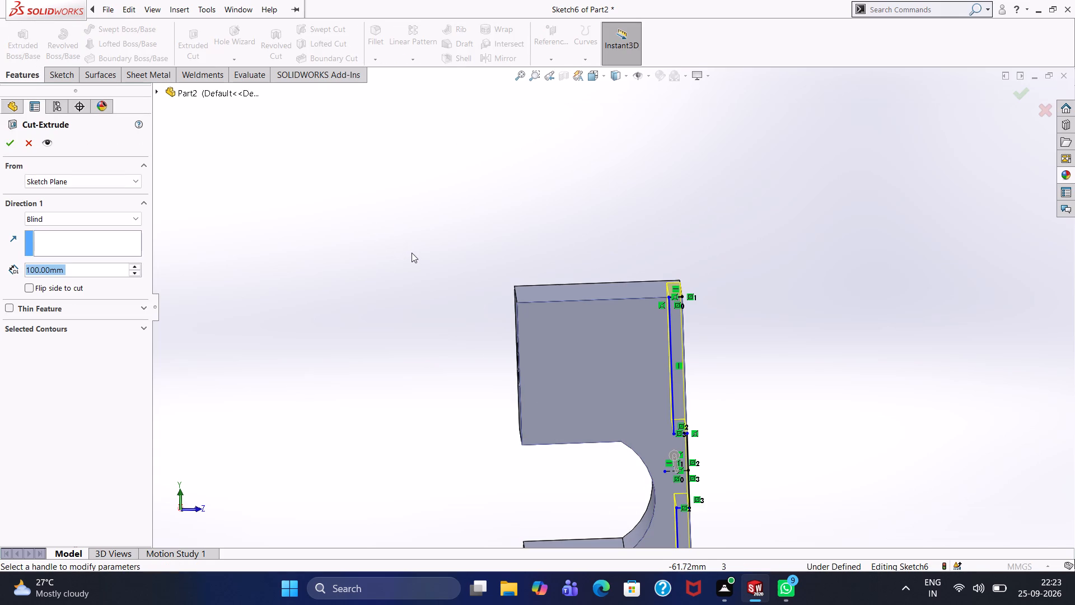
scroll(454, 406, "up", 3)
middle_click_drag(466, 391, 532, 416)
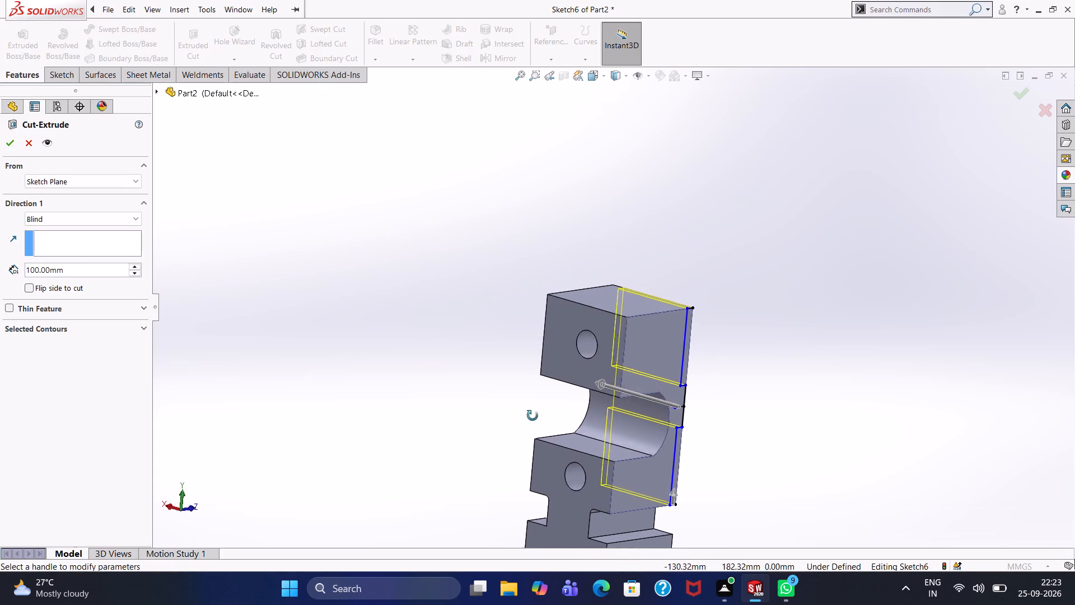
middle_click_drag(532, 416, 514, 411)
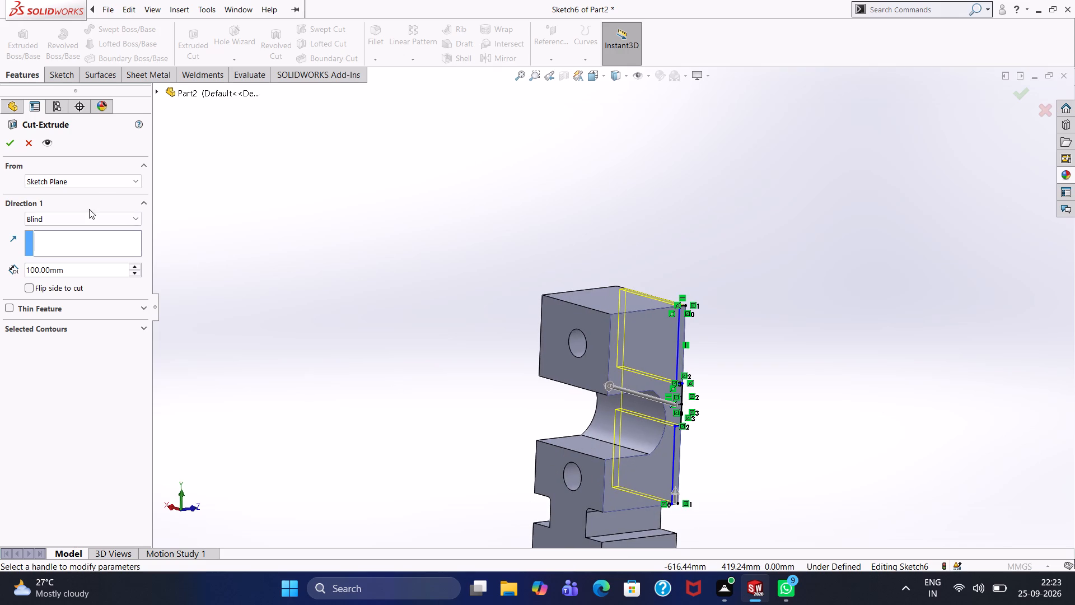
left_click(90, 215)
left_click(77, 238)
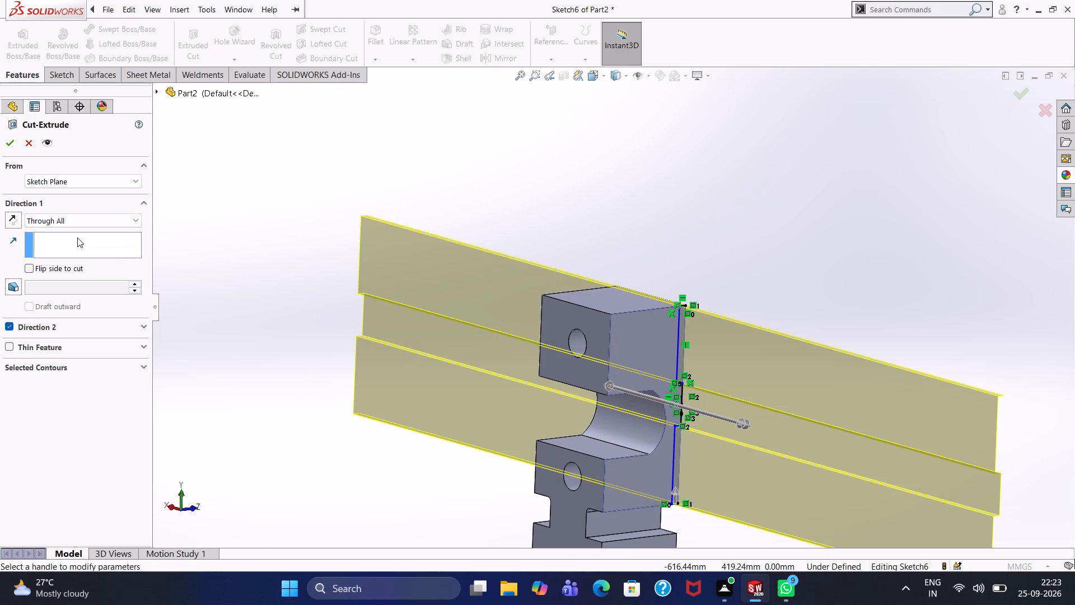
left_click(7, 143)
left_click(364, 273)
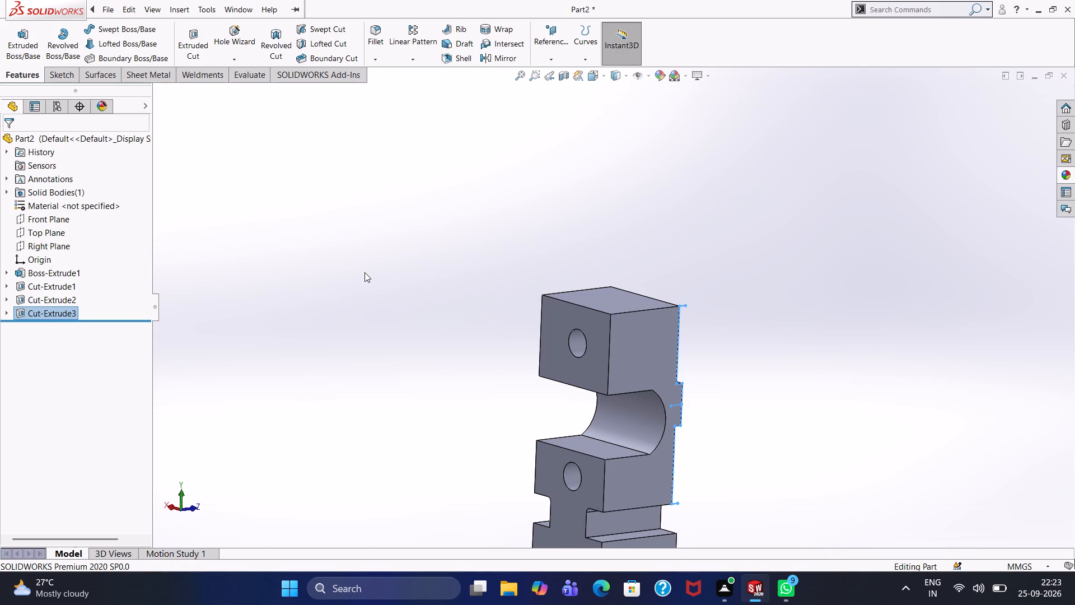
Examine the support from the front, back and sides, checking the back-face step cuts, slot, holes and base.
middle_click_drag(448, 305, 347, 281)
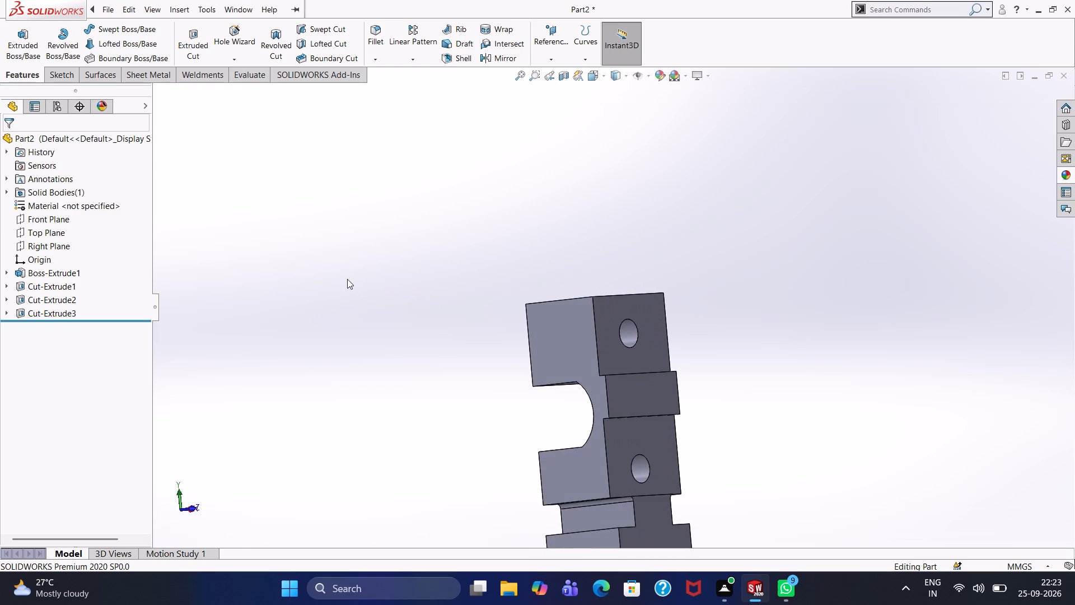
middle_click_drag(347, 280, 475, 309)
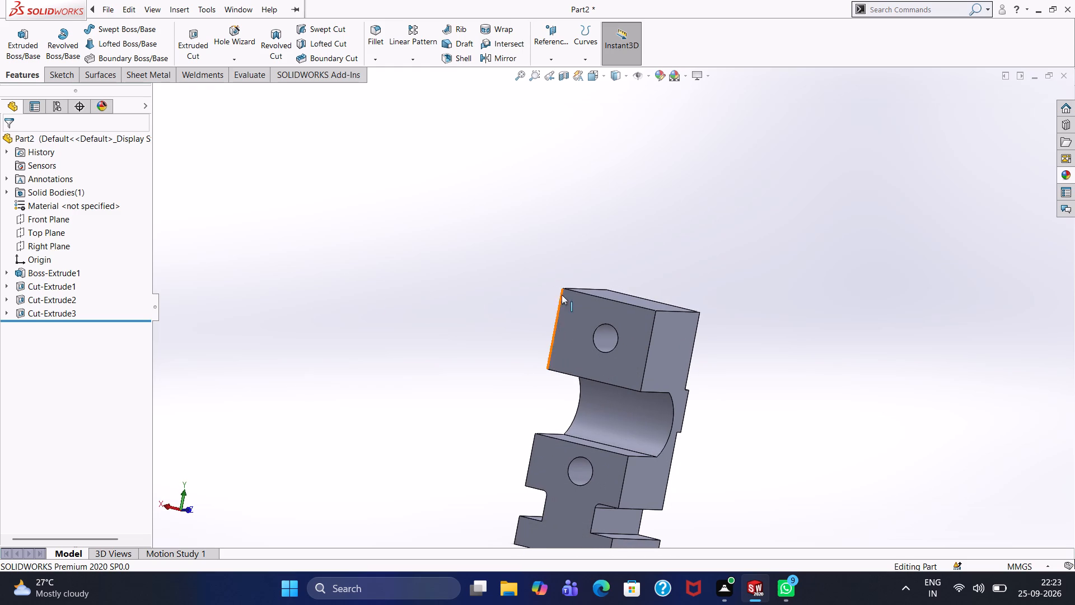
middle_click_drag(480, 283, 412, 280)
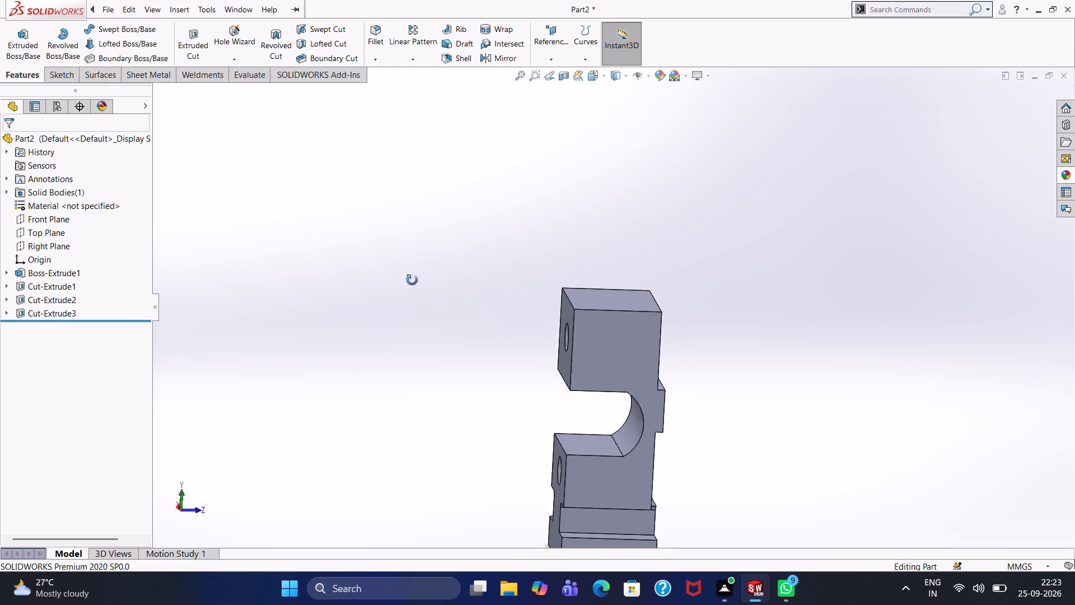
middle_click_drag(412, 280, 403, 277)
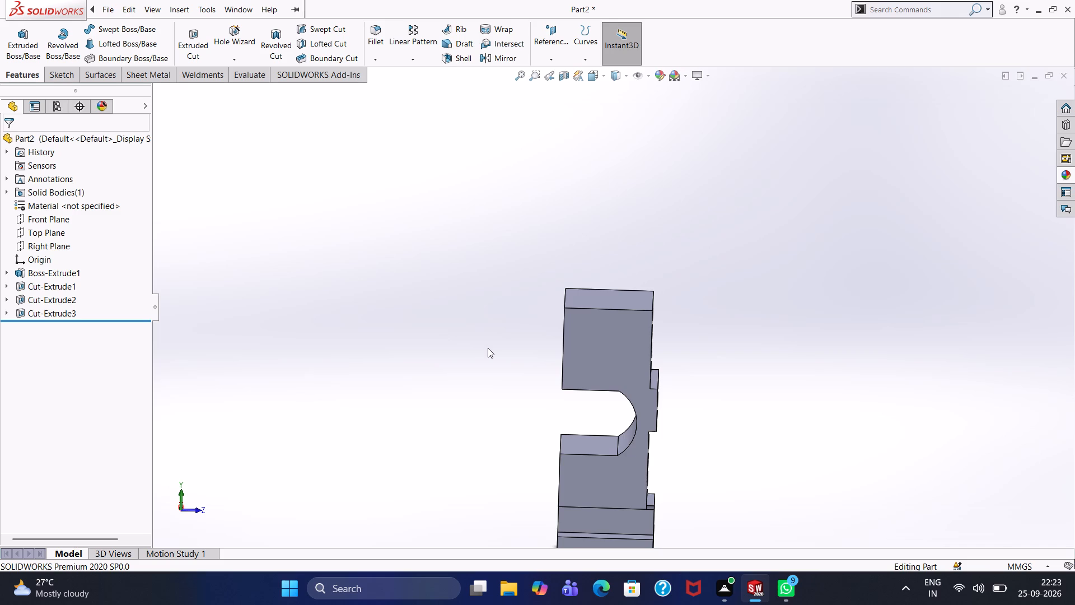
scroll(488, 346, "up", 1)
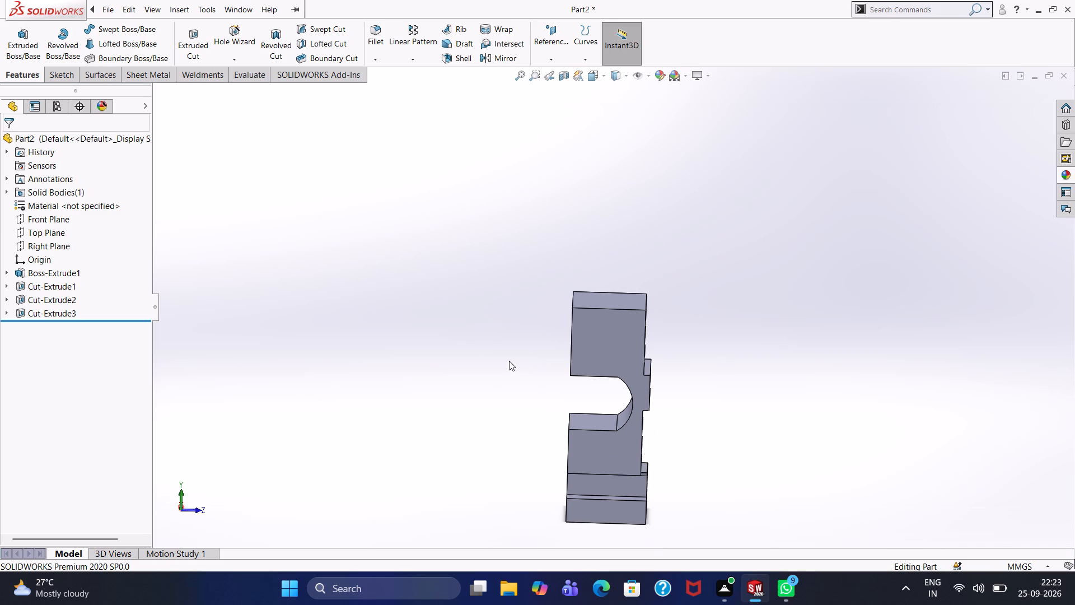
middle_click_drag(506, 361, 455, 372)
middle_click_drag(470, 370, 508, 406)
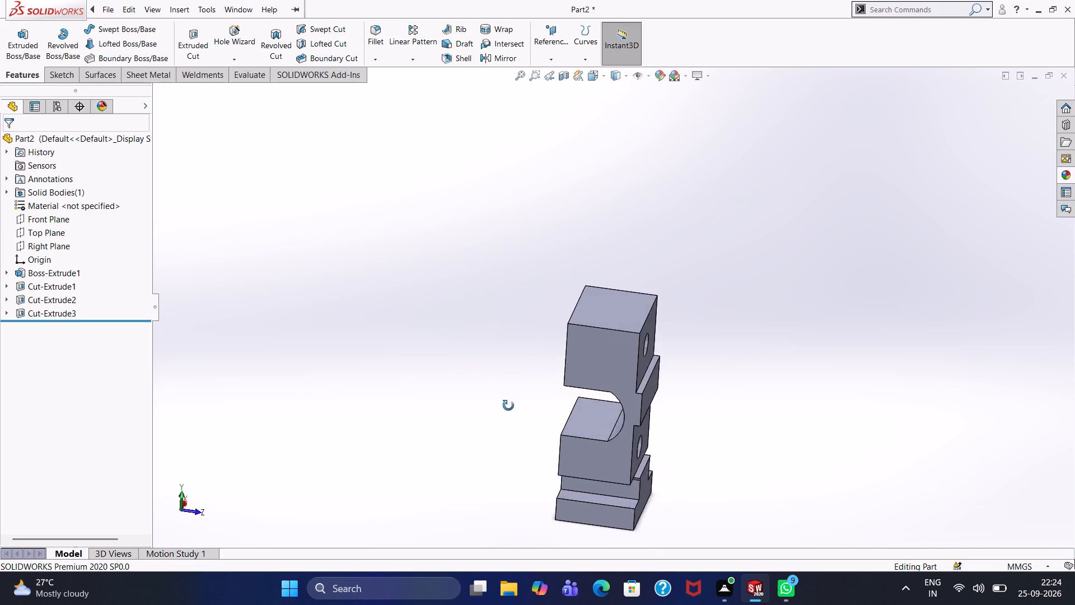
middle_click_drag(508, 406, 546, 417)
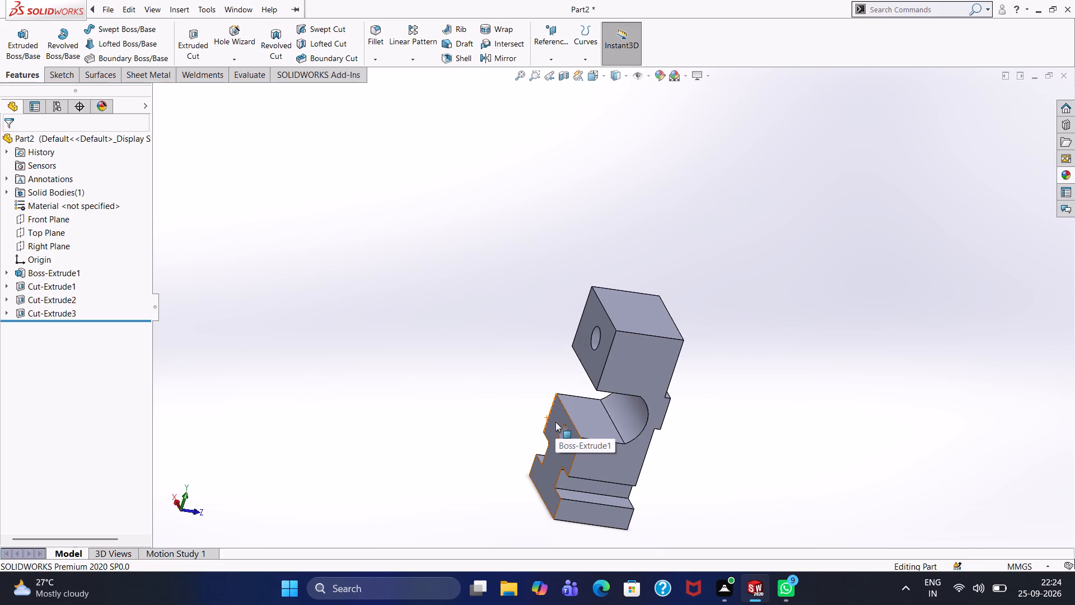
middle_click_drag(522, 464, 459, 439)
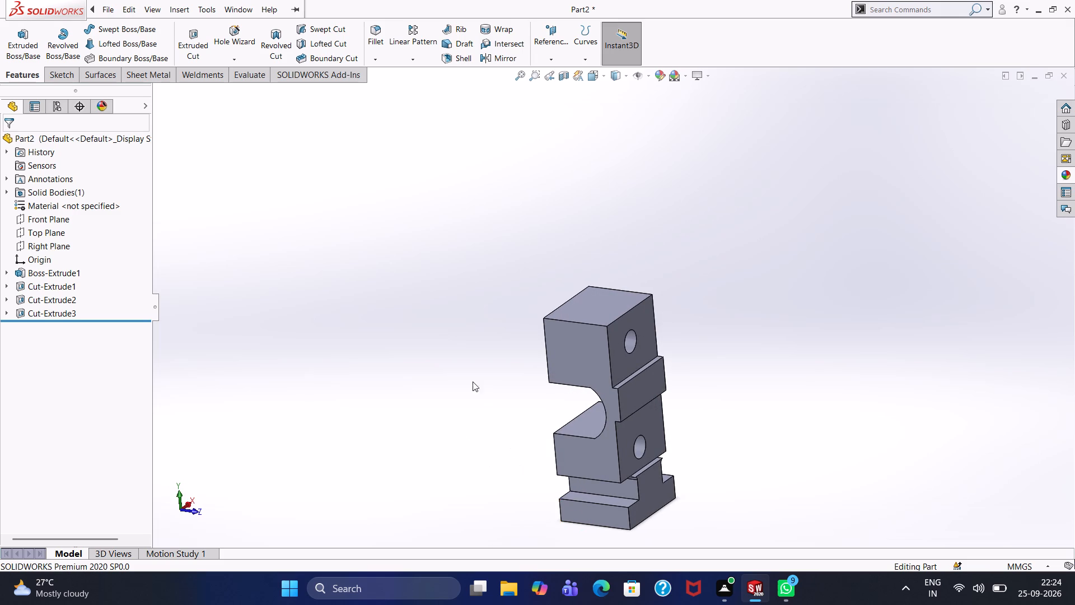
scroll(533, 404, "up", 2)
scroll(556, 364, "up", 1)
middle_click_drag(536, 377, 583, 402)
scroll(565, 396, "up", 1)
scroll(561, 381, "down", 2)
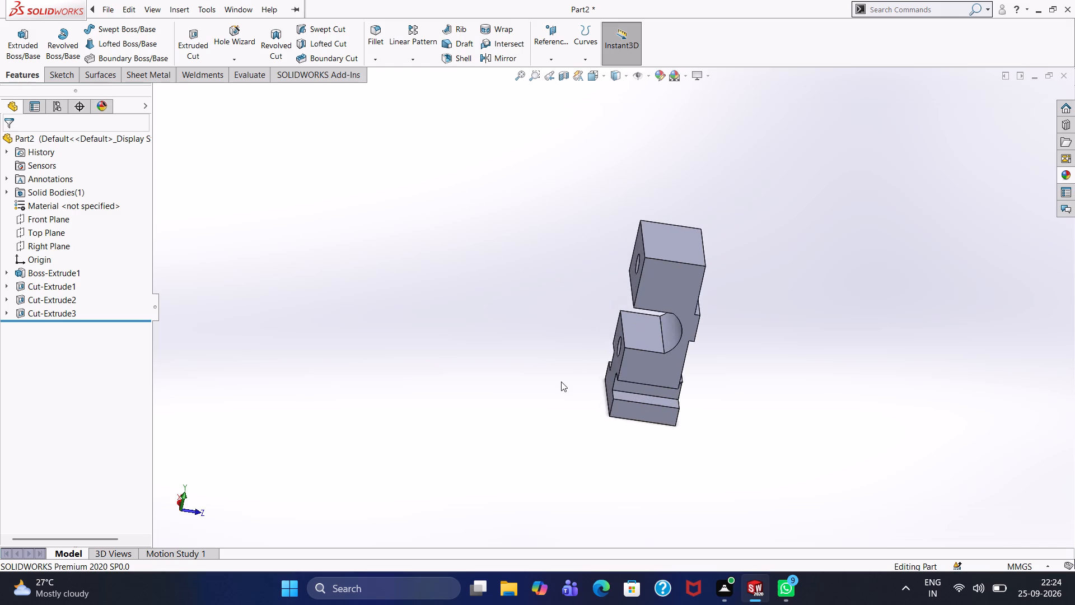
scroll(561, 381, "down", 5)
middle_click_drag(586, 362, 681, 401)
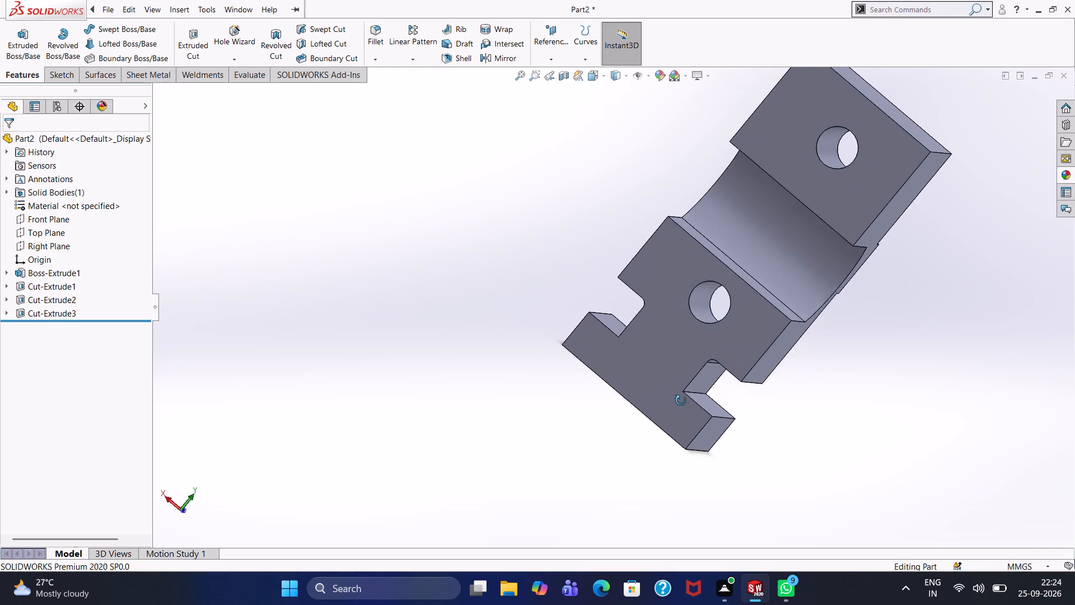
middle_click_drag(681, 401, 597, 441)
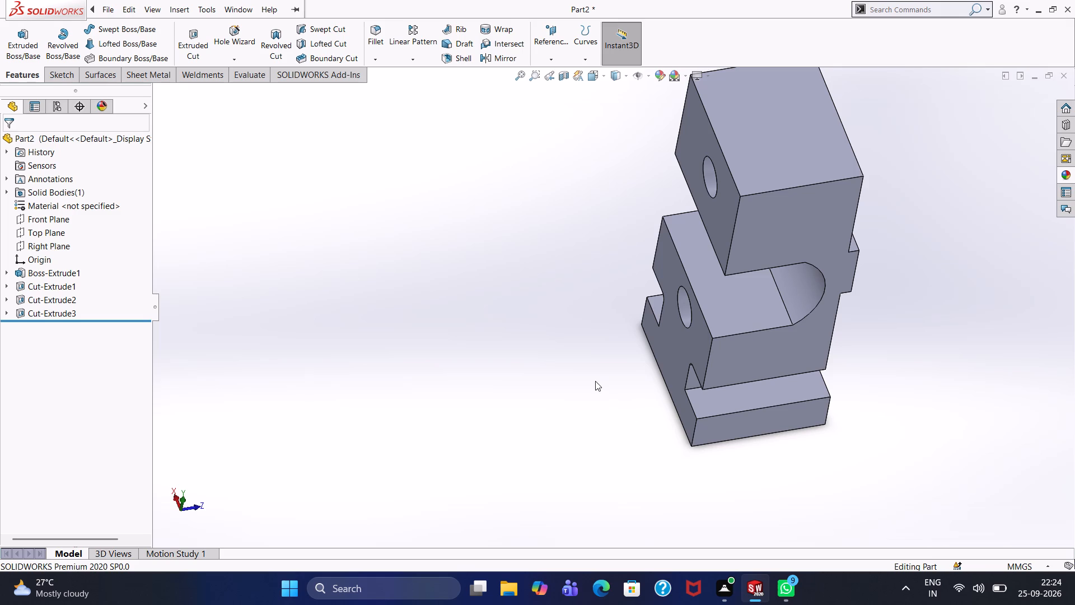
scroll(594, 380, "up", 1)
scroll(620, 409, "down", 1)
scroll(618, 397, "up", 2)
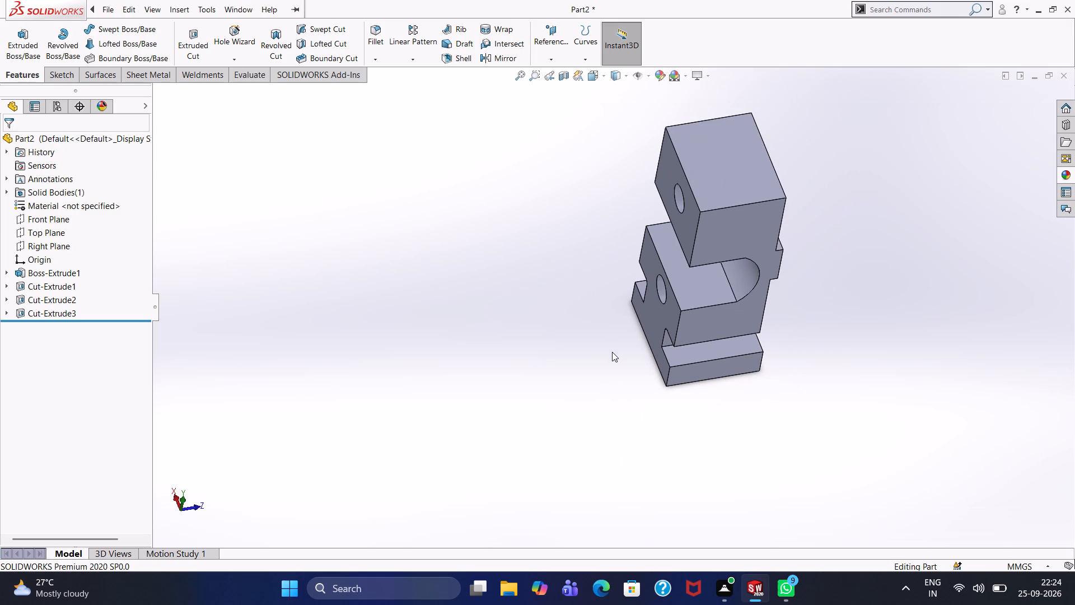
scroll(574, 278, "up", 5)
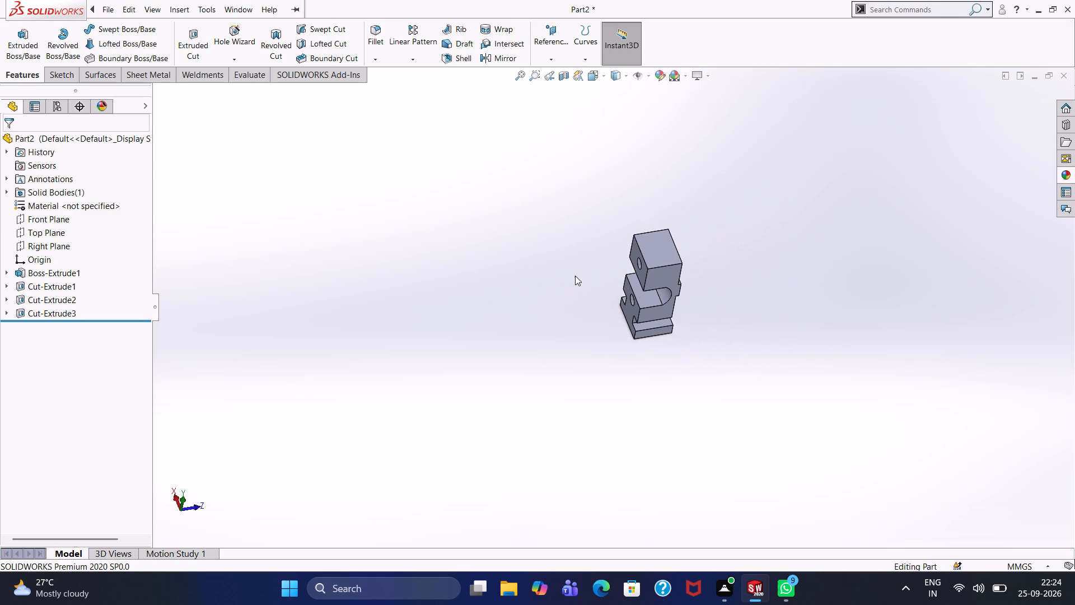
scroll(592, 264, "down", 6)
scroll(693, 350, "up", 2)
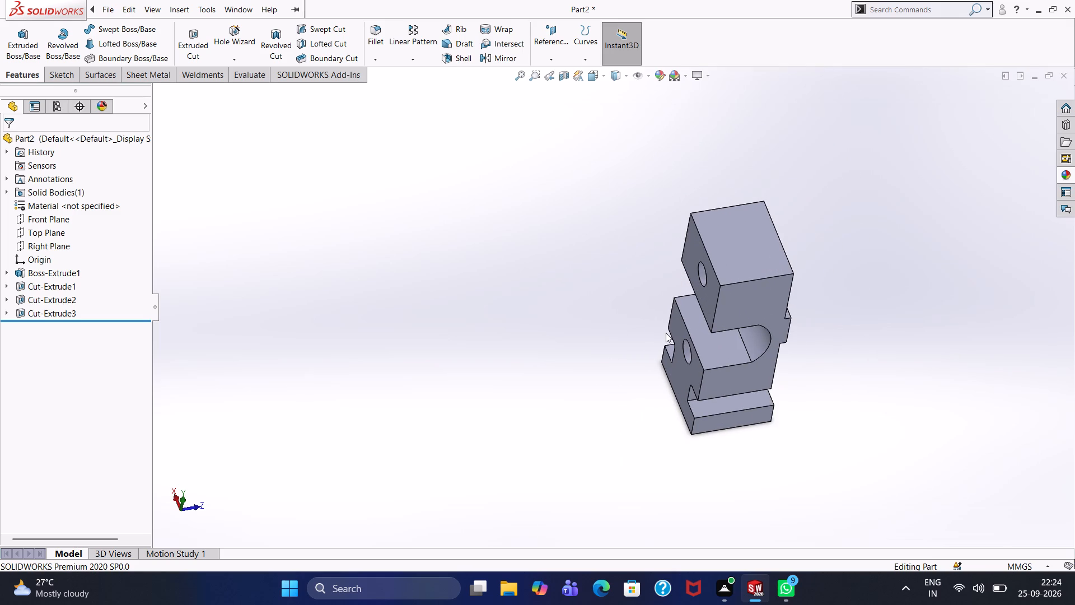
scroll(662, 329, "up", 2)
scroll(607, 342, "down", 1)
scroll(710, 370, "down", 2)
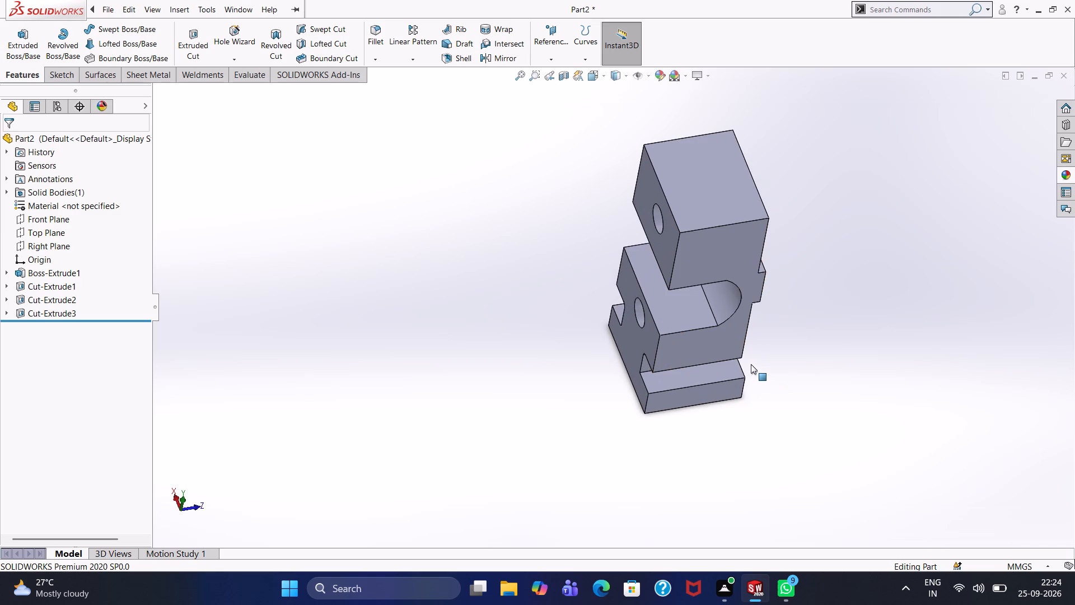
scroll(774, 328, "down", 1)
scroll(761, 318, "up", 1)
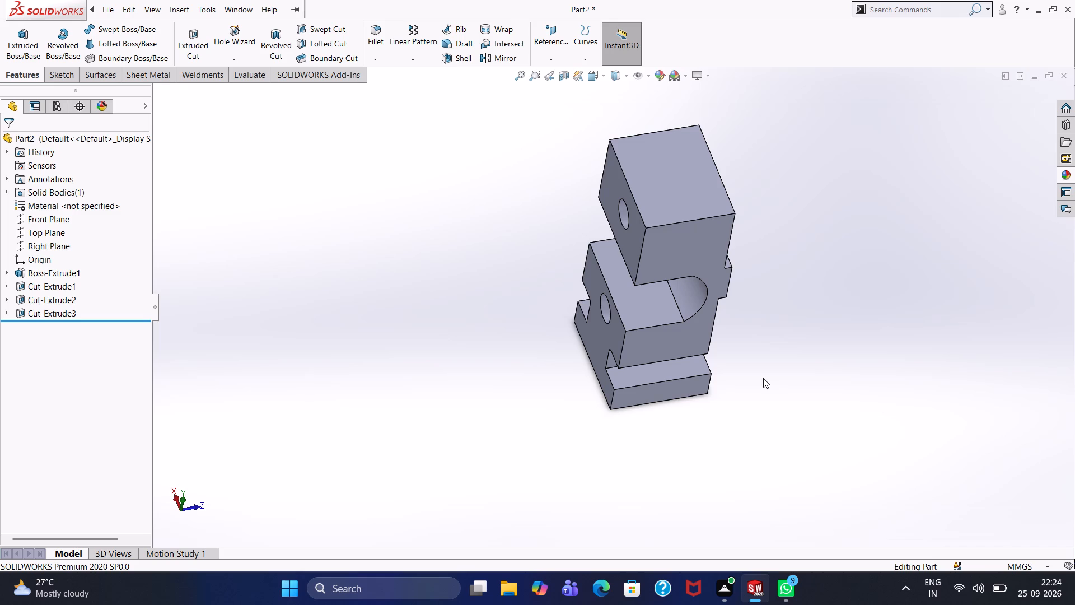
middle_click(764, 358)
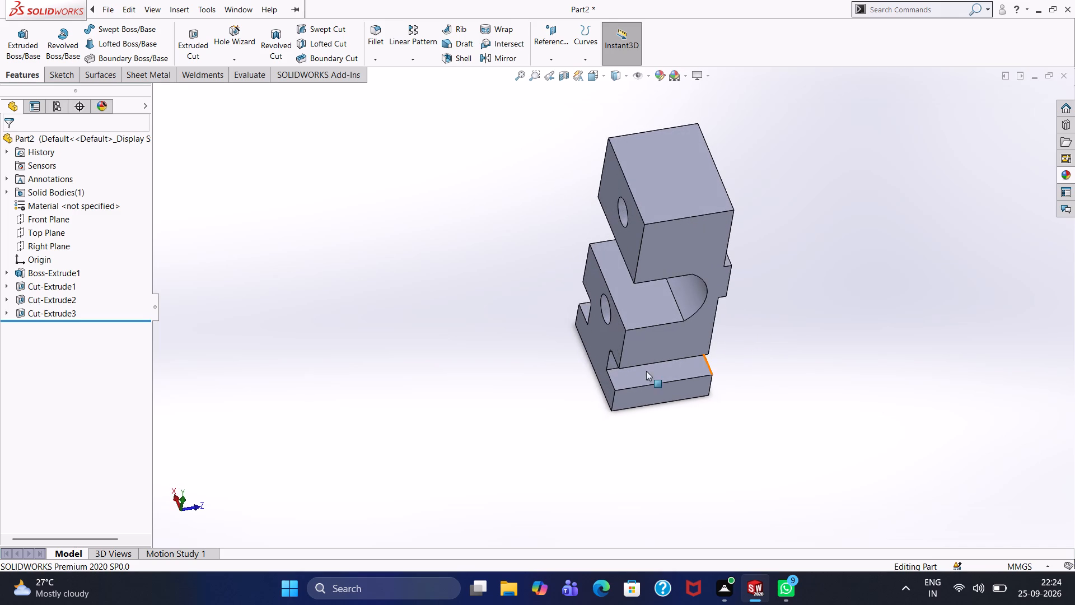
scroll(576, 361, "up", 3)
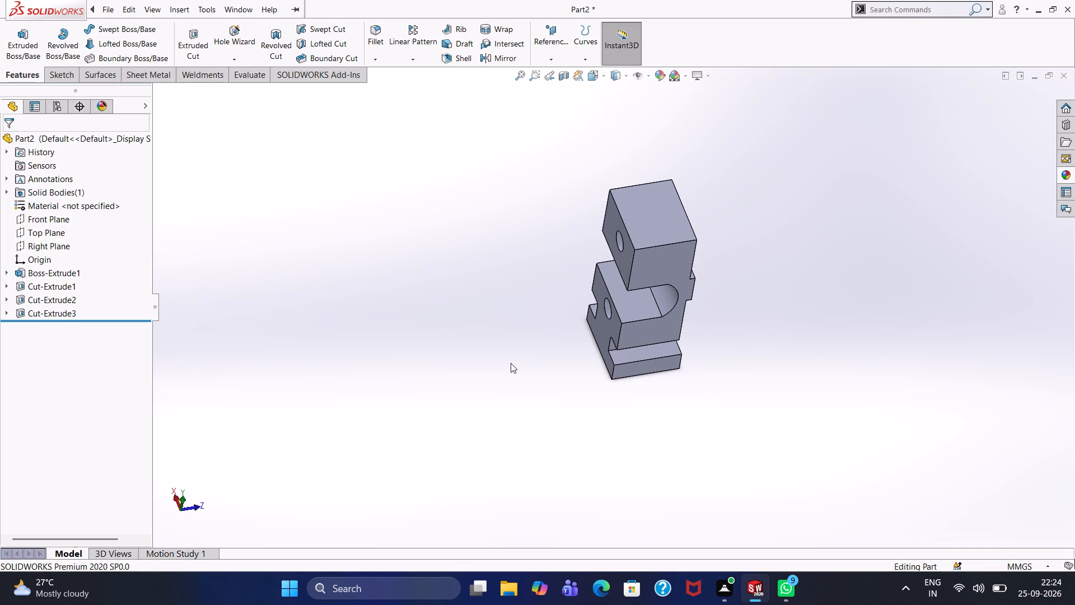
Start a sketch on the upper front face and draw a 115 mm radius three-point arc between the top edge's two corners.
middle_click_drag(511, 362, 499, 288)
middle_click_drag(506, 282, 539, 286)
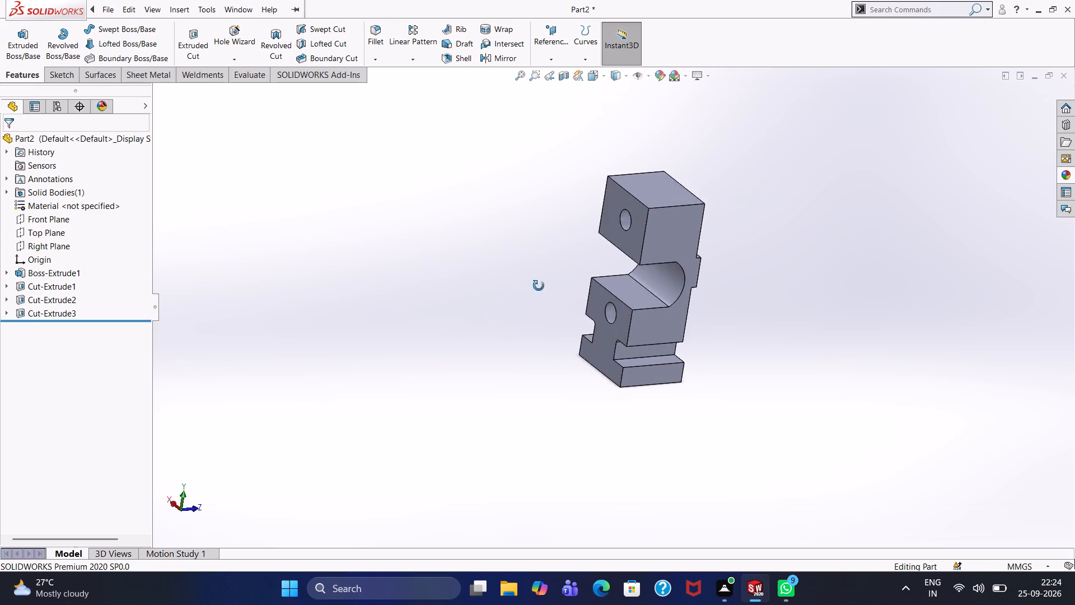
middle_click_drag(539, 286, 616, 281)
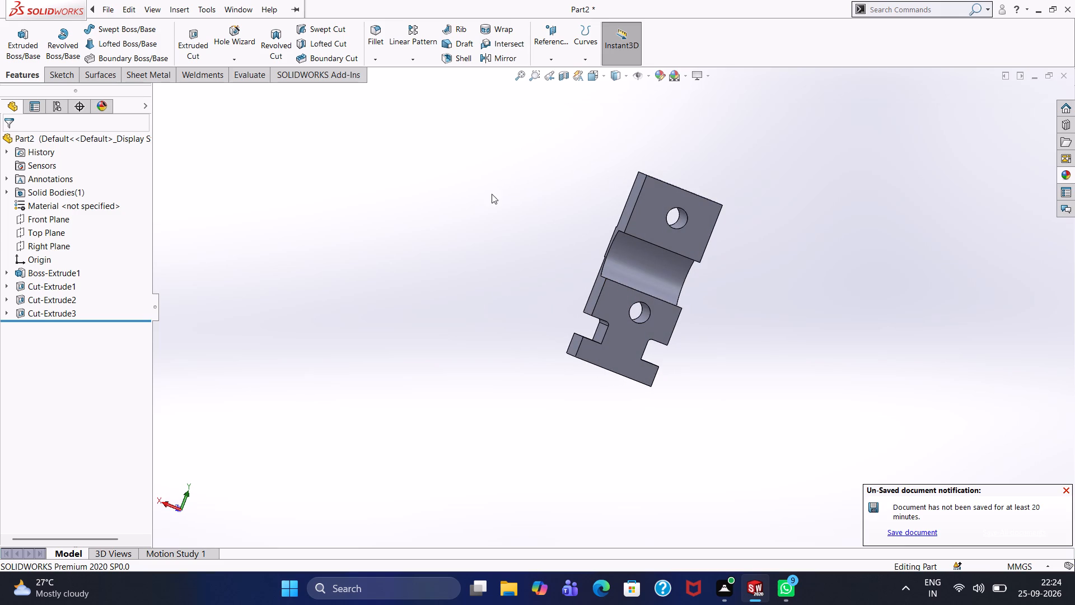
left_click(653, 208)
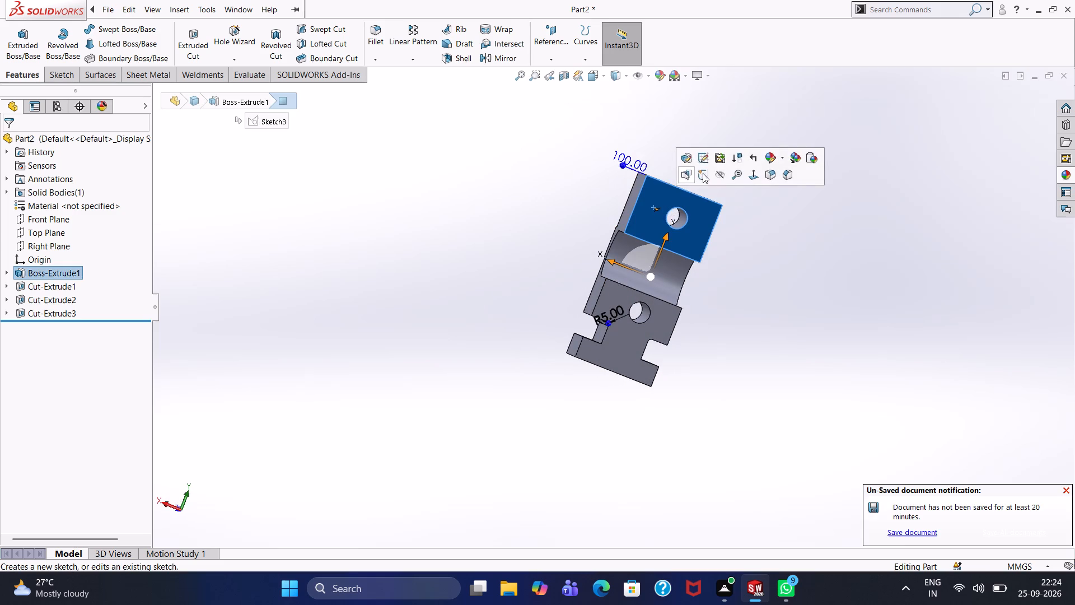
left_click(704, 171)
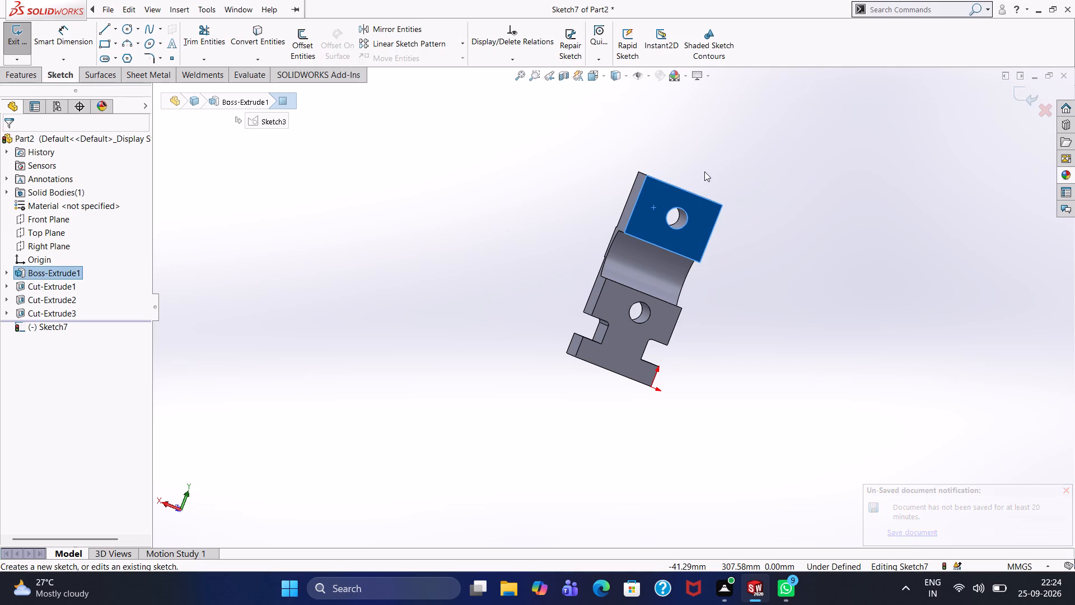
key("ctrl+8")
left_click(494, 193)
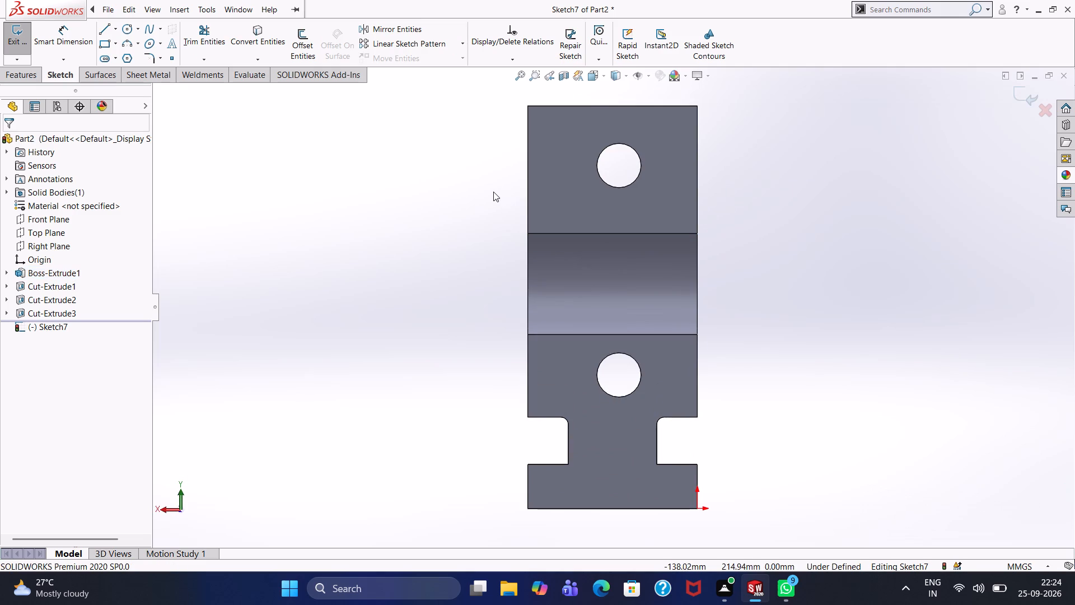
left_click(127, 41)
scroll(483, 123, "up", 2)
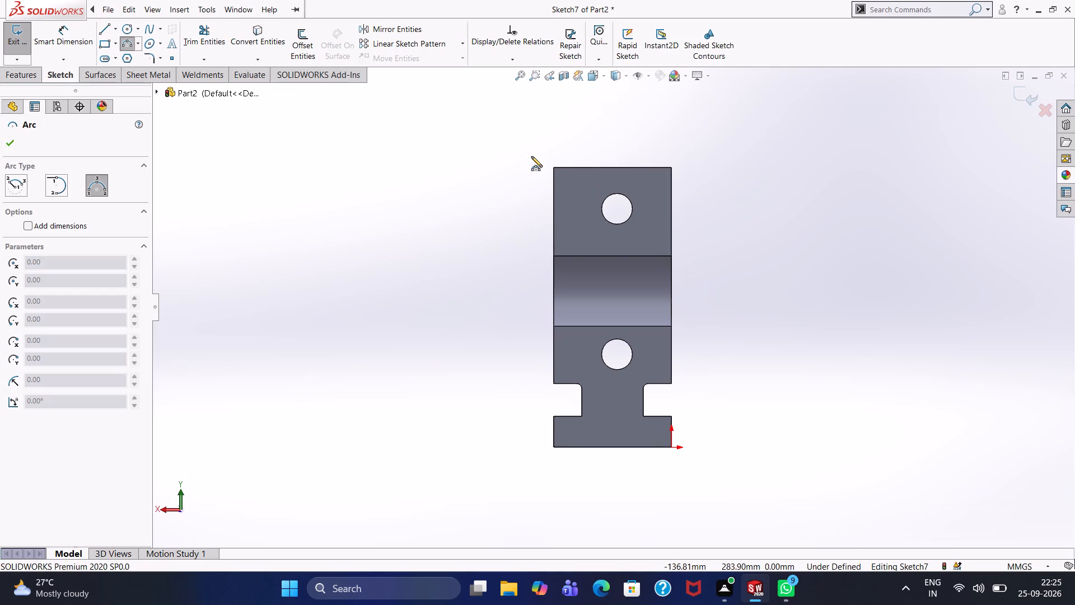
left_click(554, 169)
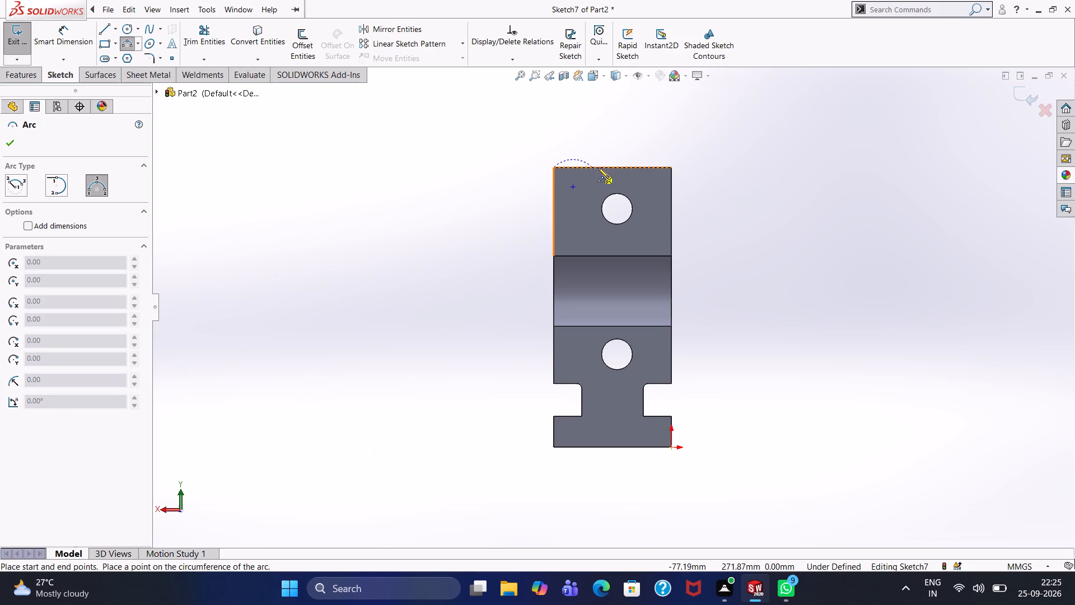
left_click(675, 169)
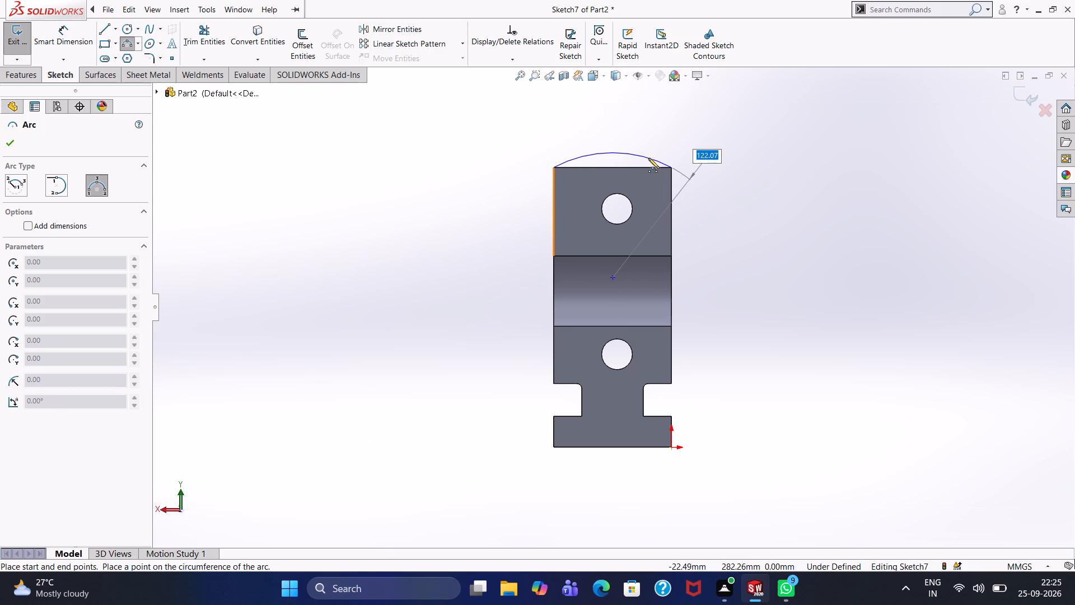
type("115")
key("Return")
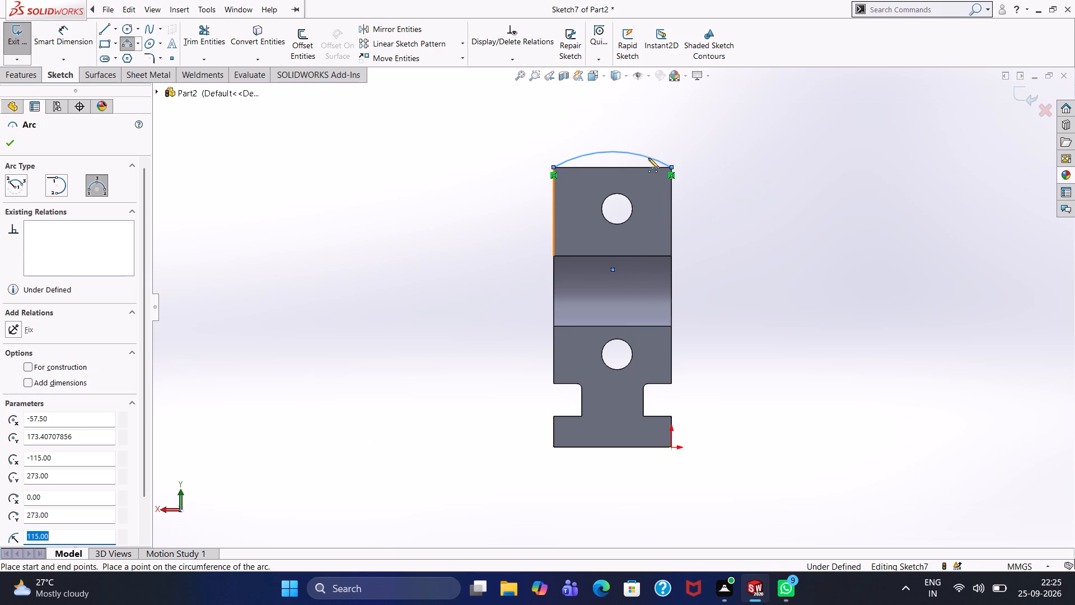
Boss-extrude the arc, closed with the model edges, 100 mm Blind in the reversed direction through the body, merging the result.
left_click(11, 140)
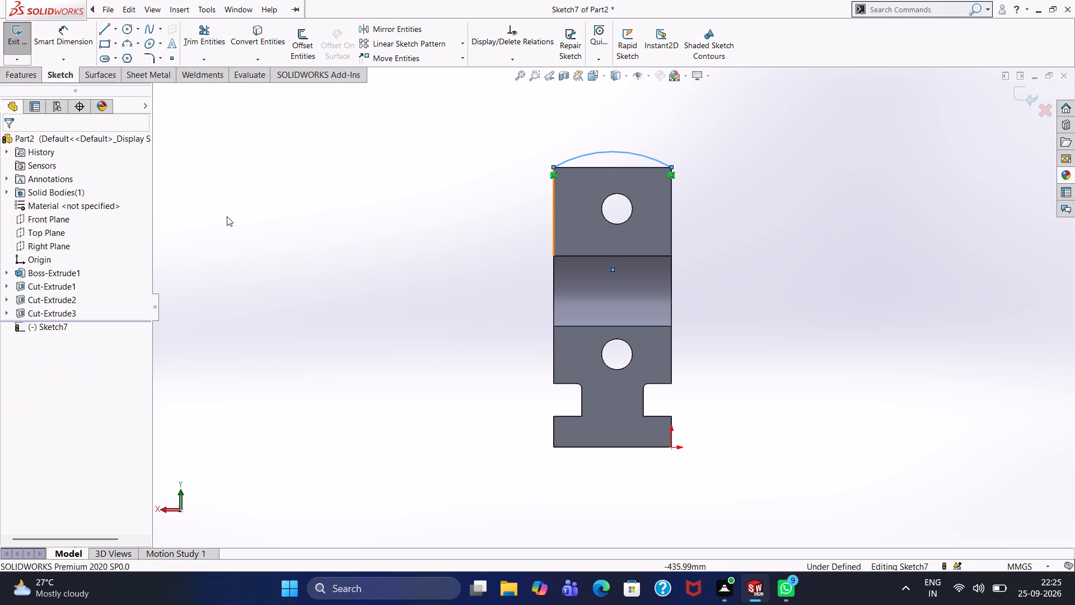
left_click(17, 77)
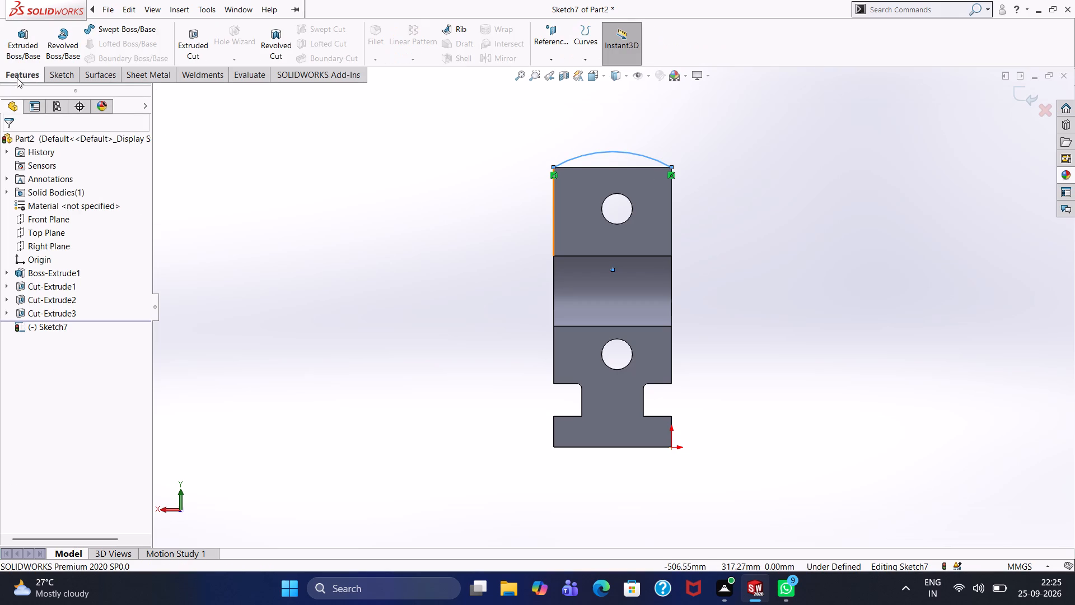
left_click(13, 40)
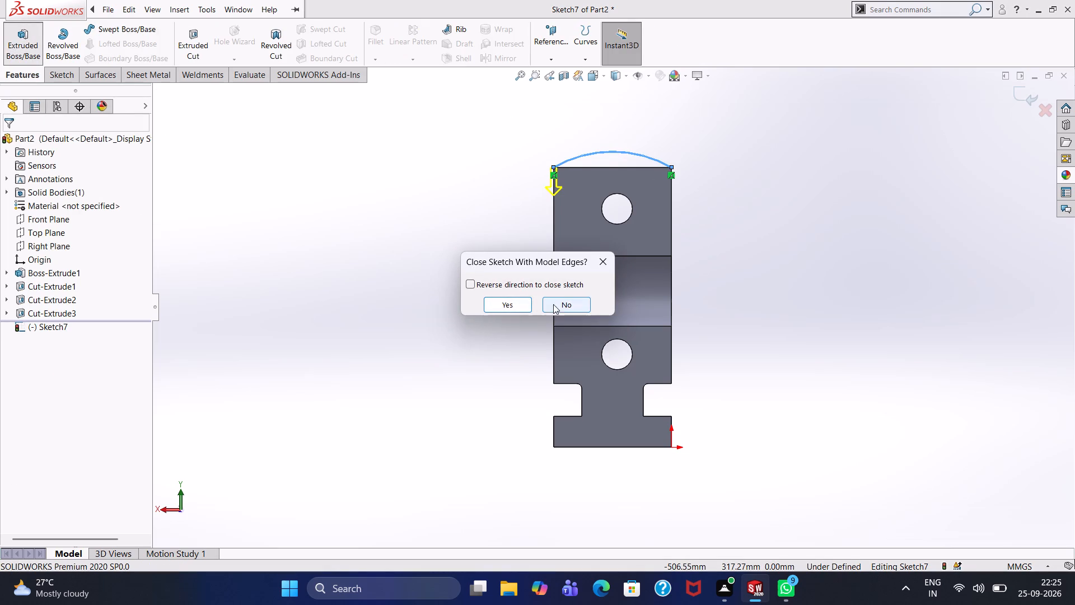
left_click(518, 301)
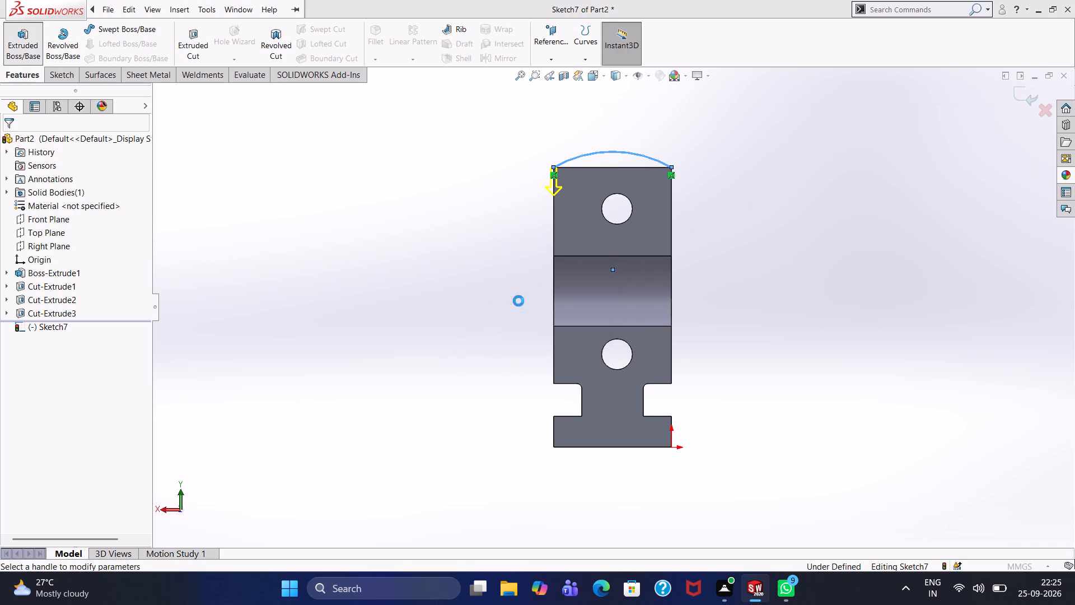
middle_click_drag(464, 266, 415, 264)
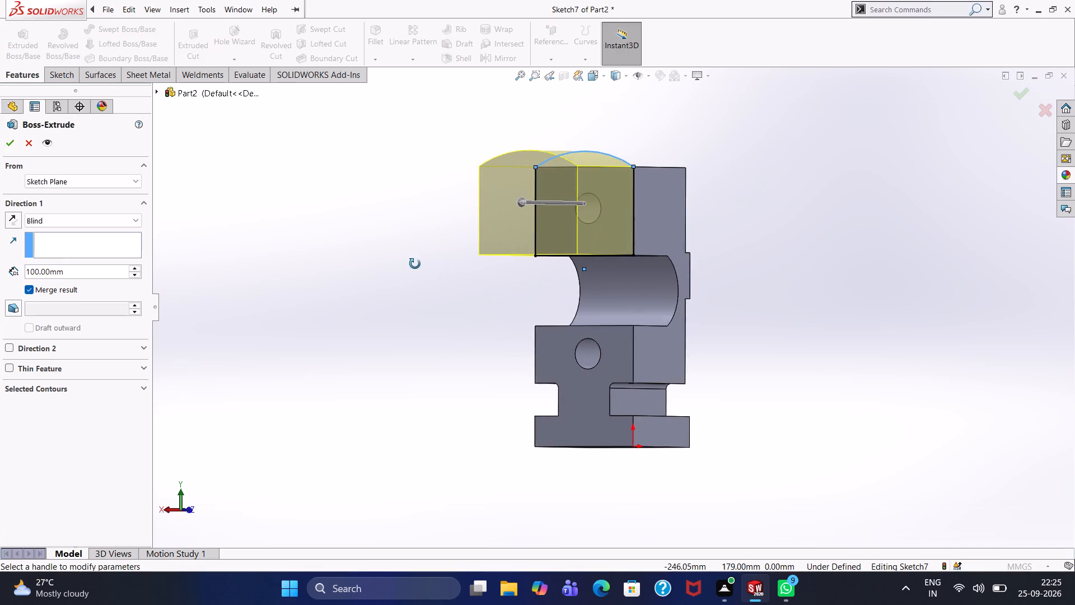
middle_click_drag(415, 264, 414, 264)
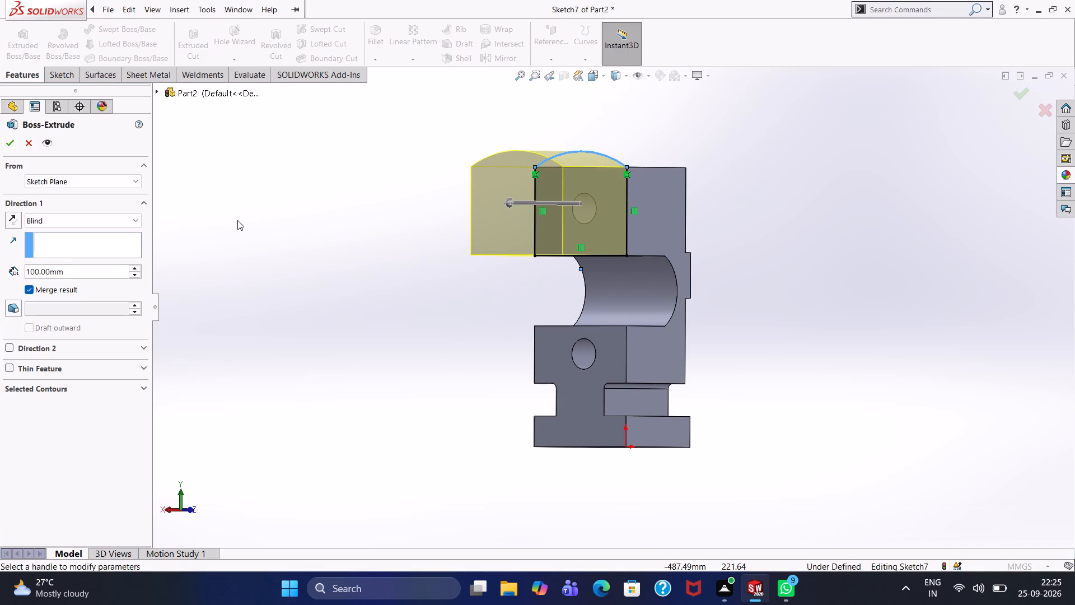
left_click(11, 218)
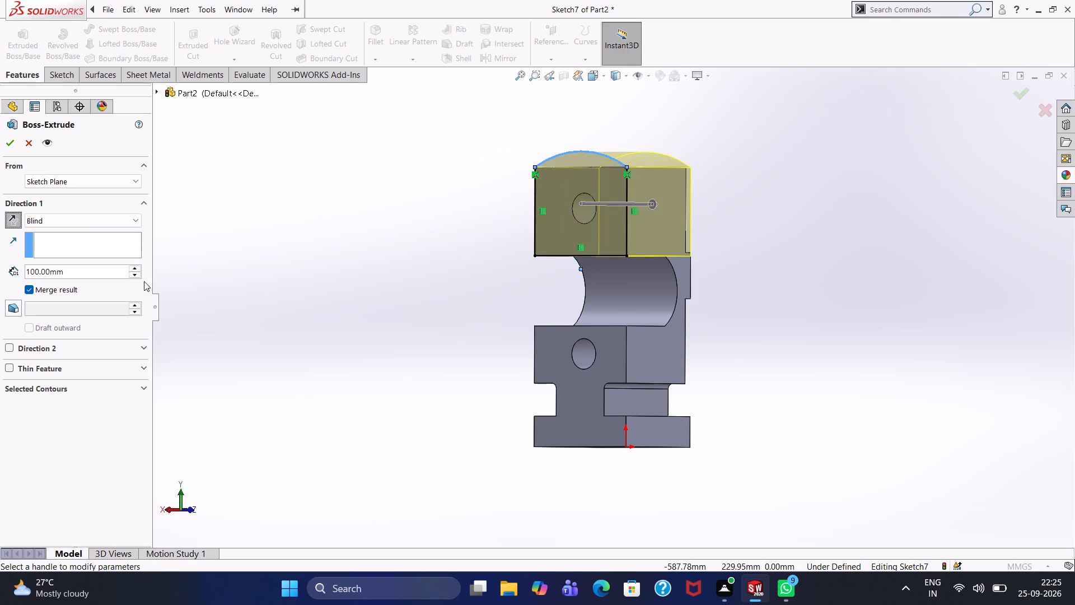
middle_click_drag(252, 267, 194, 269)
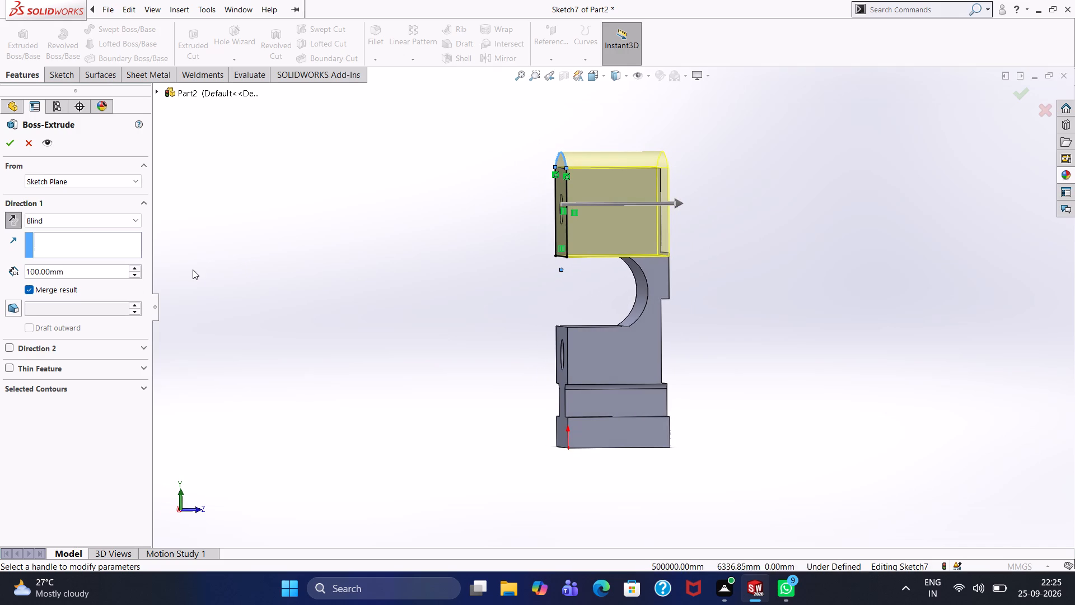
scroll(21, 5, "down", 1)
scroll(242, 4, "down", 1)
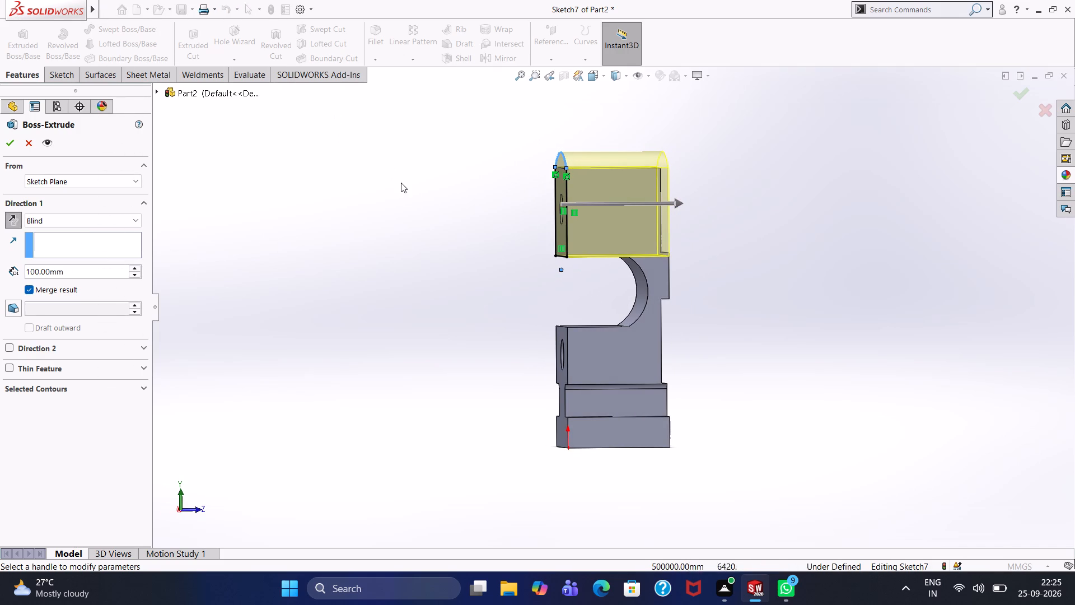
middle_click_drag(417, 220, 387, 215)
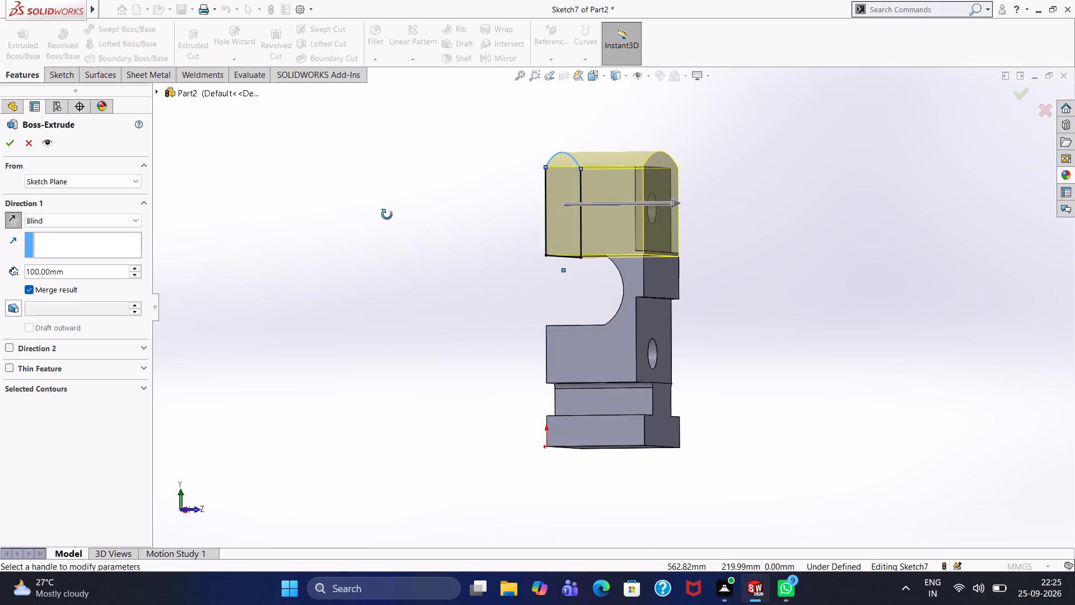
middle_click_drag(387, 215, 408, 222)
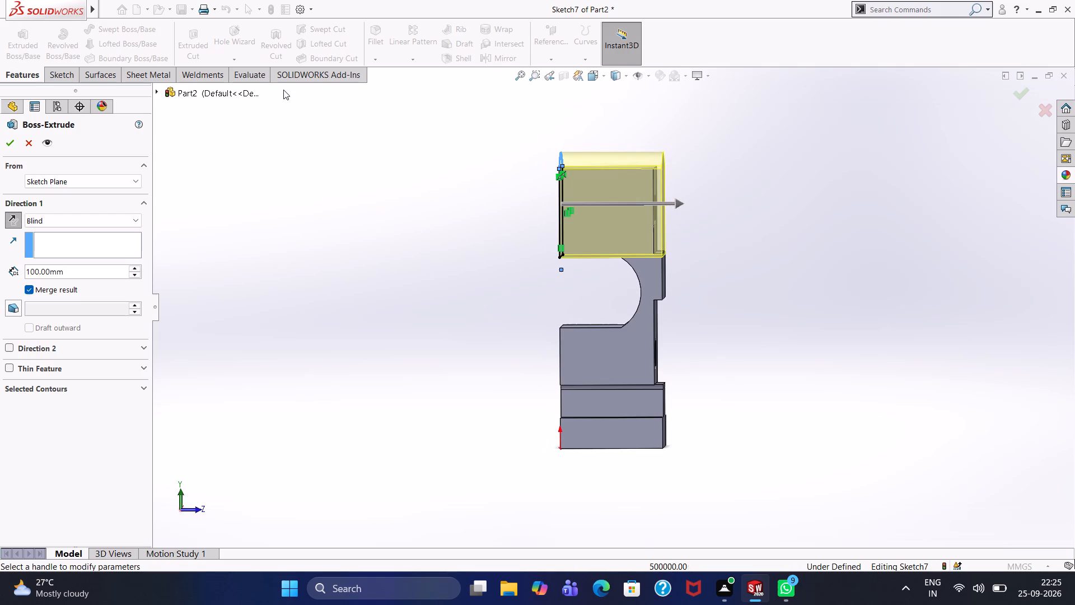
left_click(5, 143)
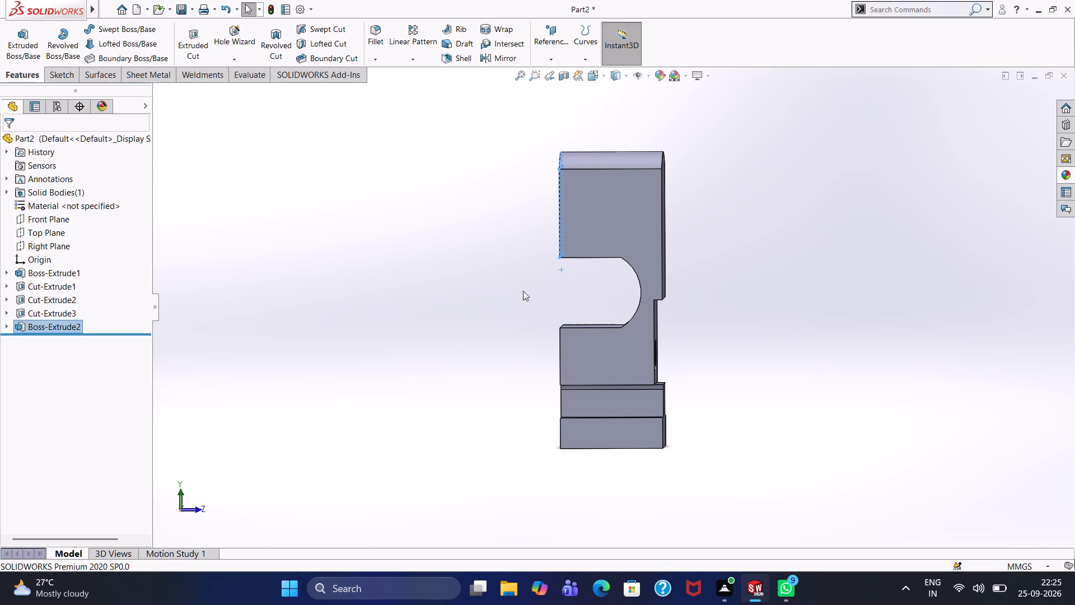
Sketch a 15 mm radius circle on the upper front face, vertically aligned with the arched top's midpoint, at about Y 229.8 mm.
left_click(516, 268)
middle_click_drag(514, 265, 608, 280)
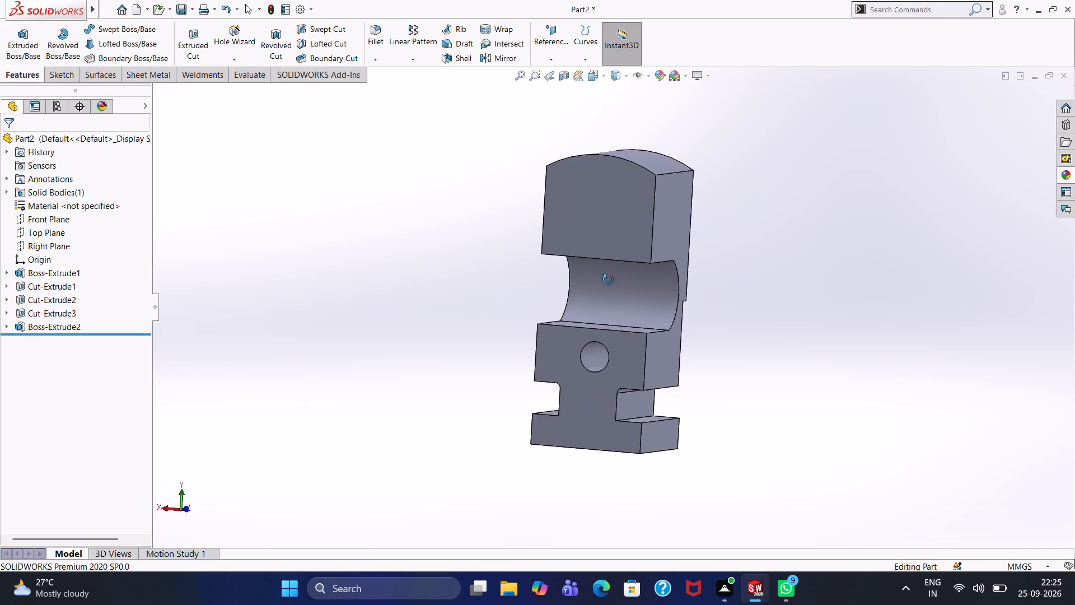
middle_click_drag(608, 280, 641, 284)
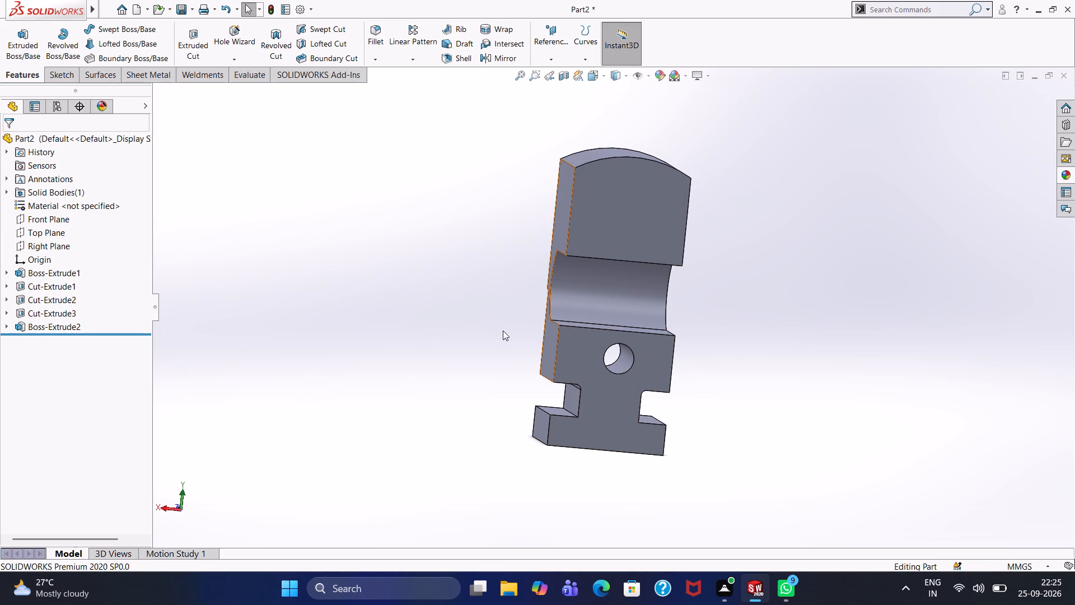
middle_click_drag(503, 331, 381, 317)
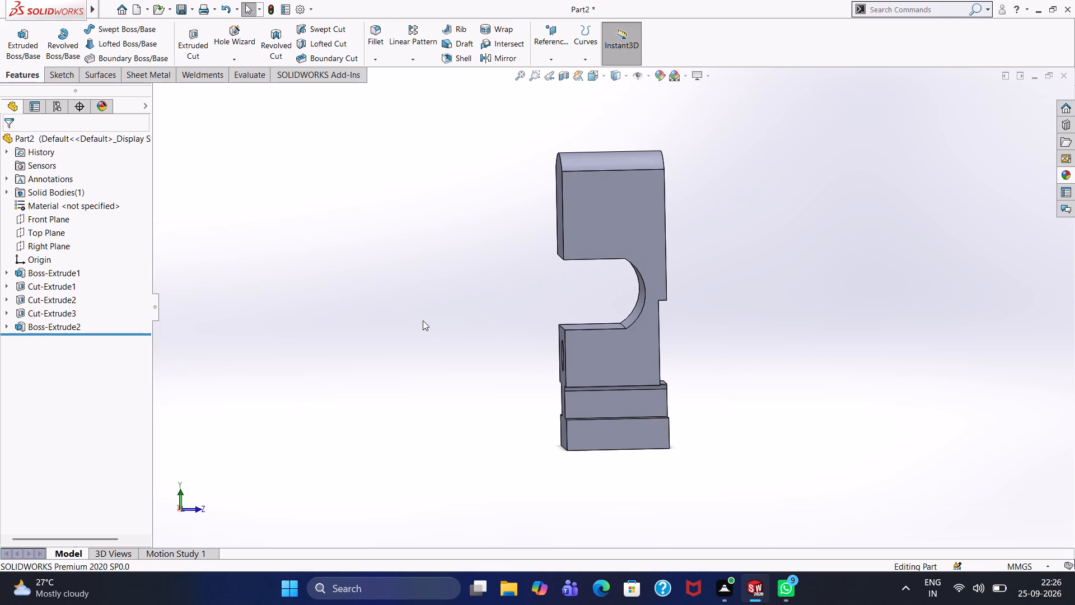
middle_click_drag(423, 320, 531, 318)
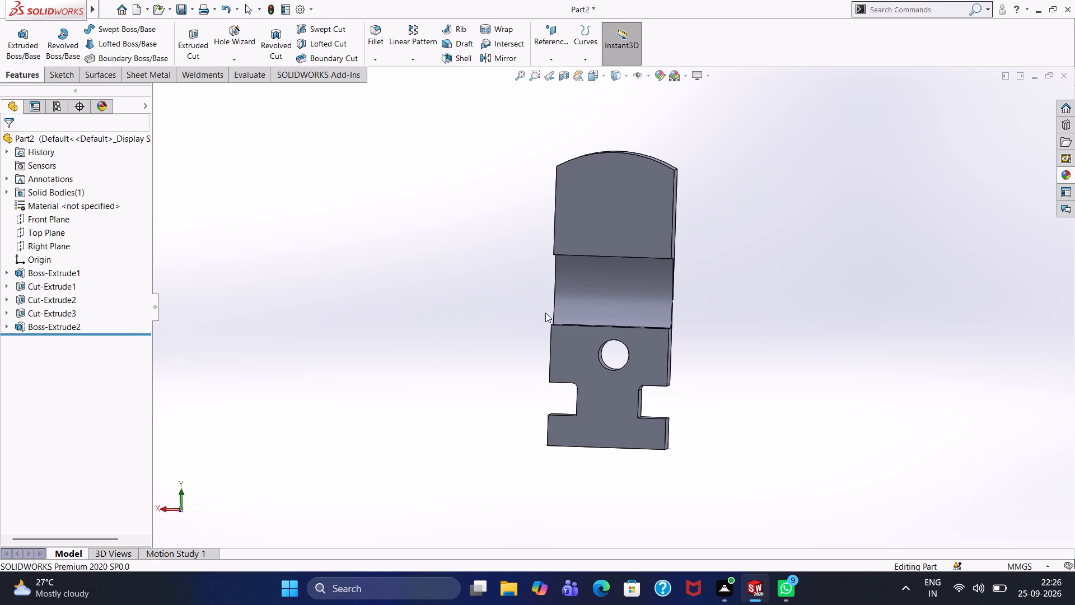
left_click(71, 71)
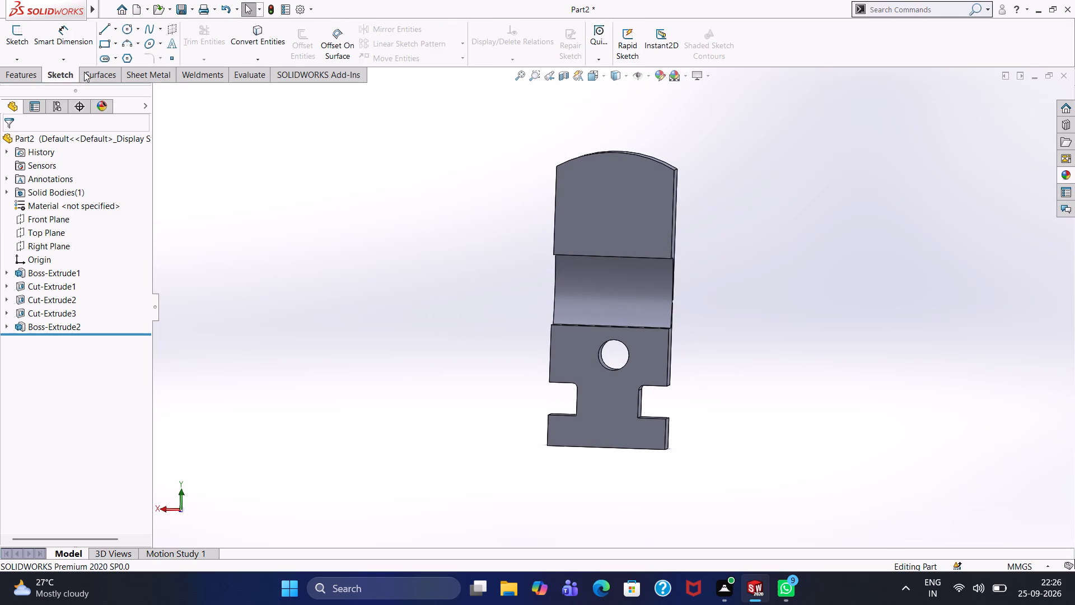
left_click(127, 30)
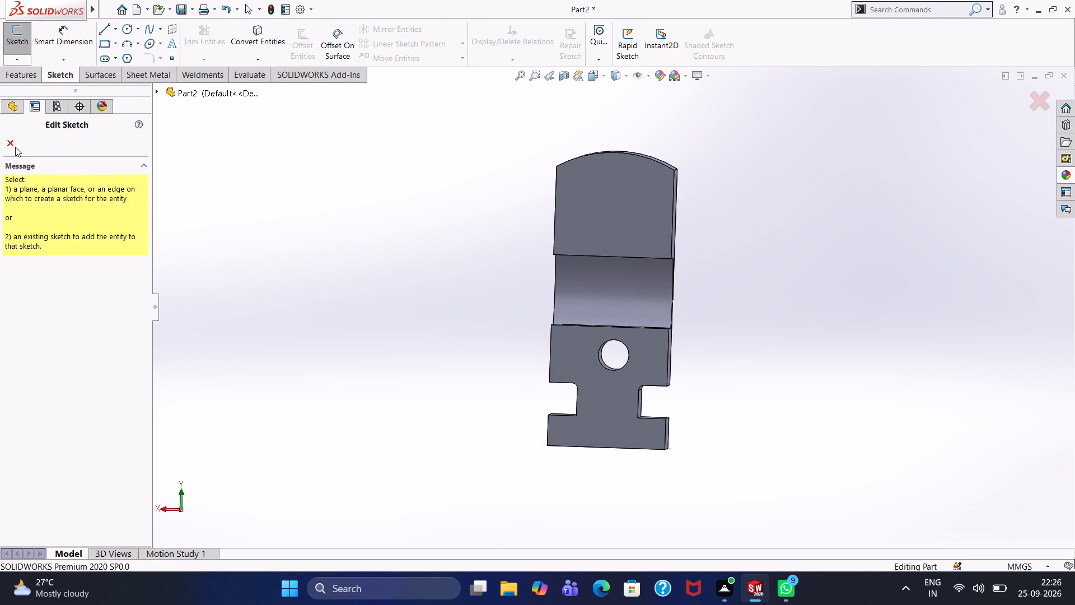
left_click(16, 144)
left_click(605, 222)
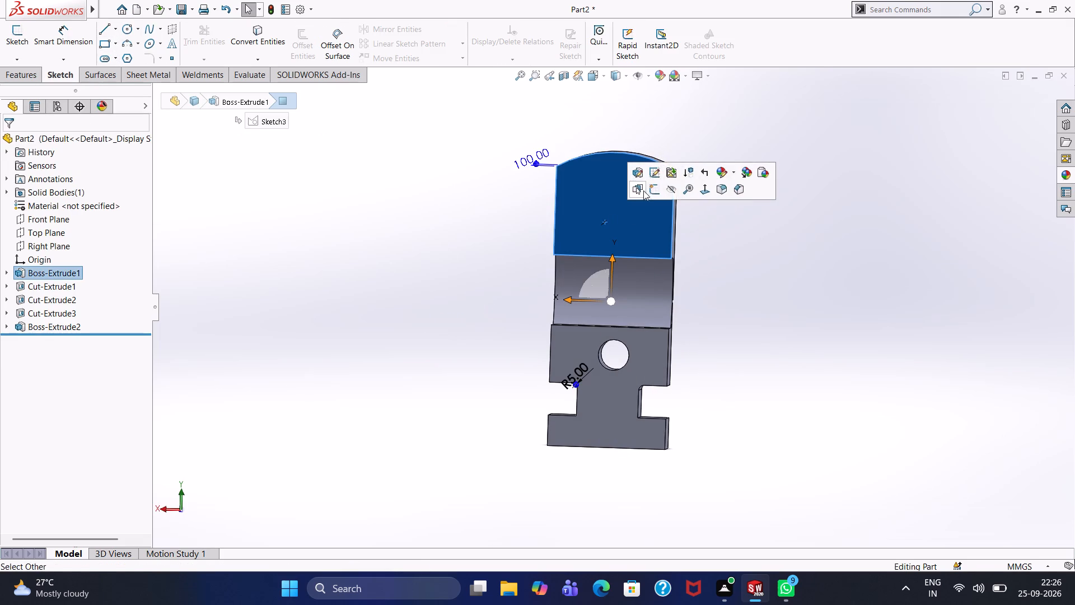
left_click(653, 185)
left_click(429, 242)
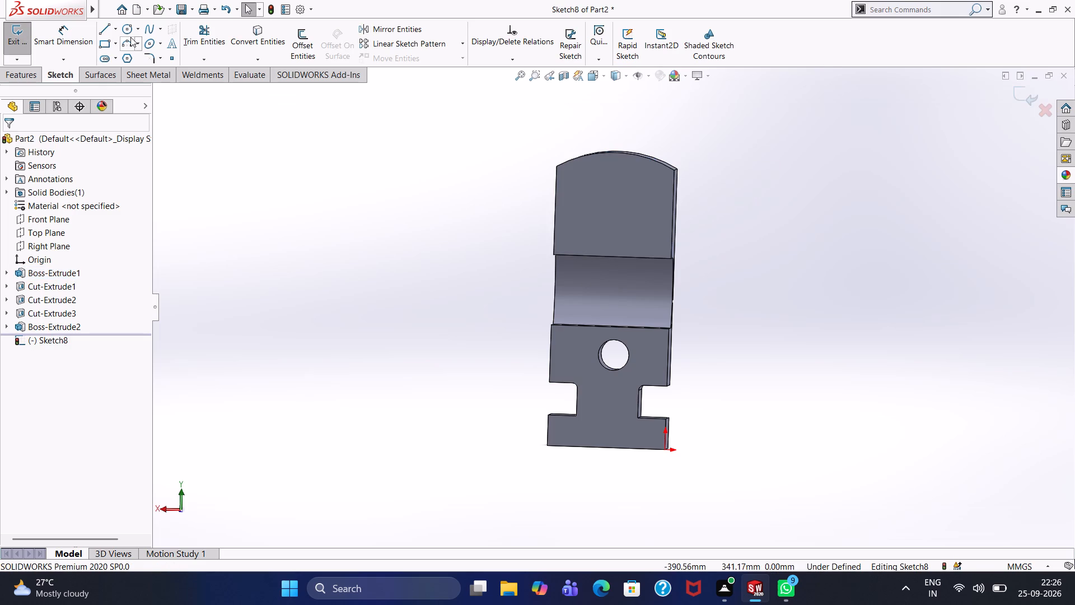
left_click(126, 28)
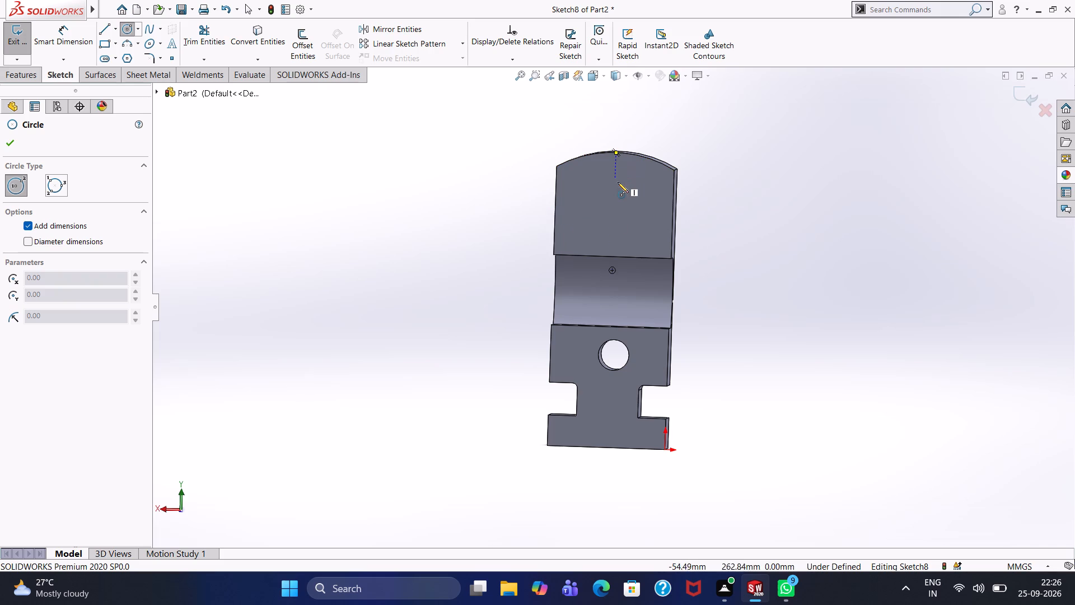
left_click(614, 211)
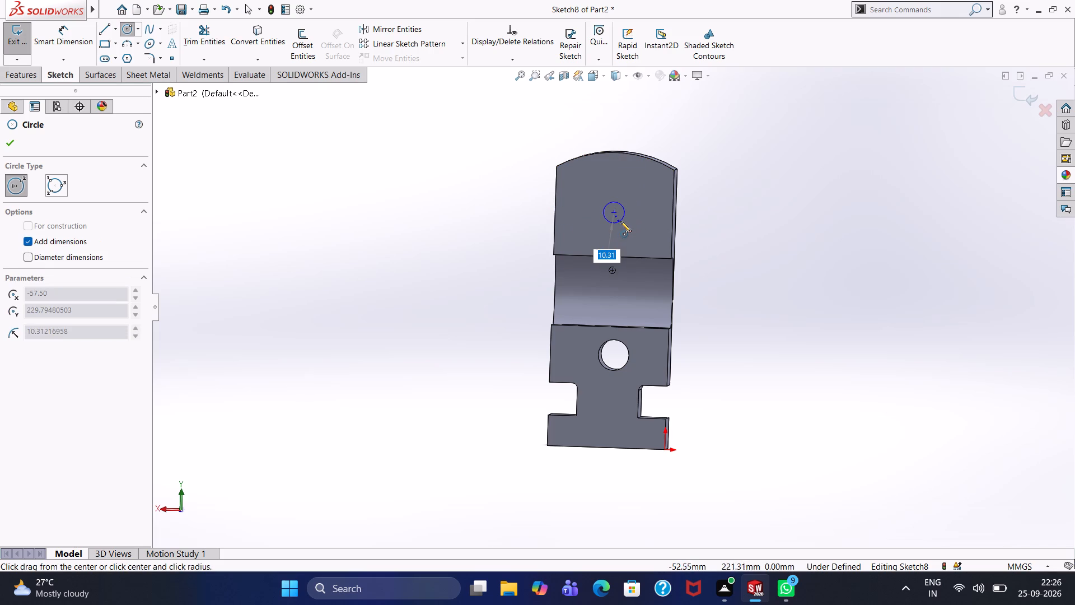
type("15")
key("Return")
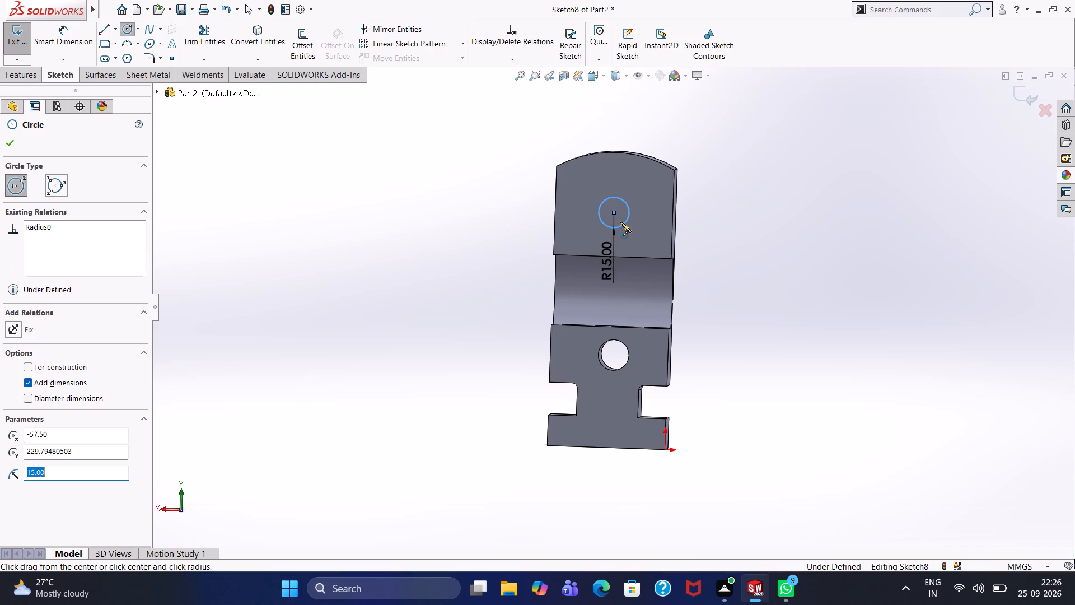
right_click(274, 152)
left_click(288, 164)
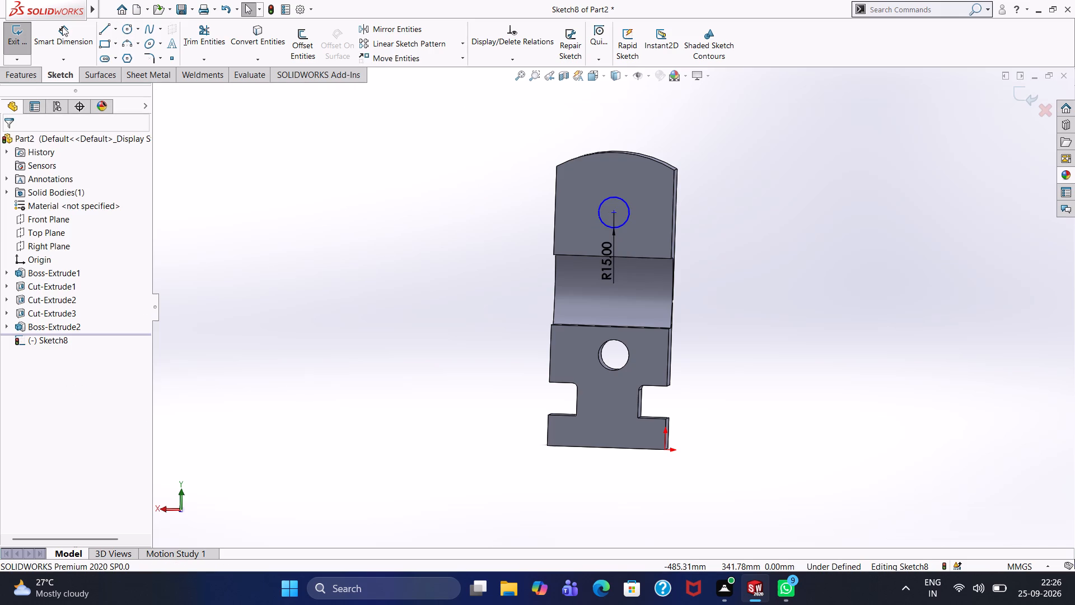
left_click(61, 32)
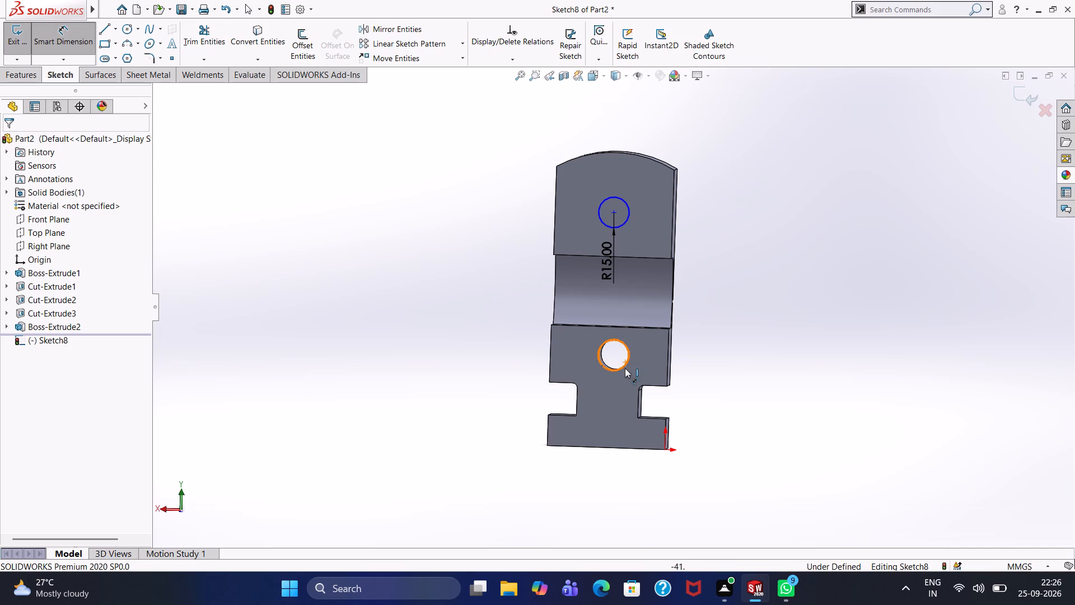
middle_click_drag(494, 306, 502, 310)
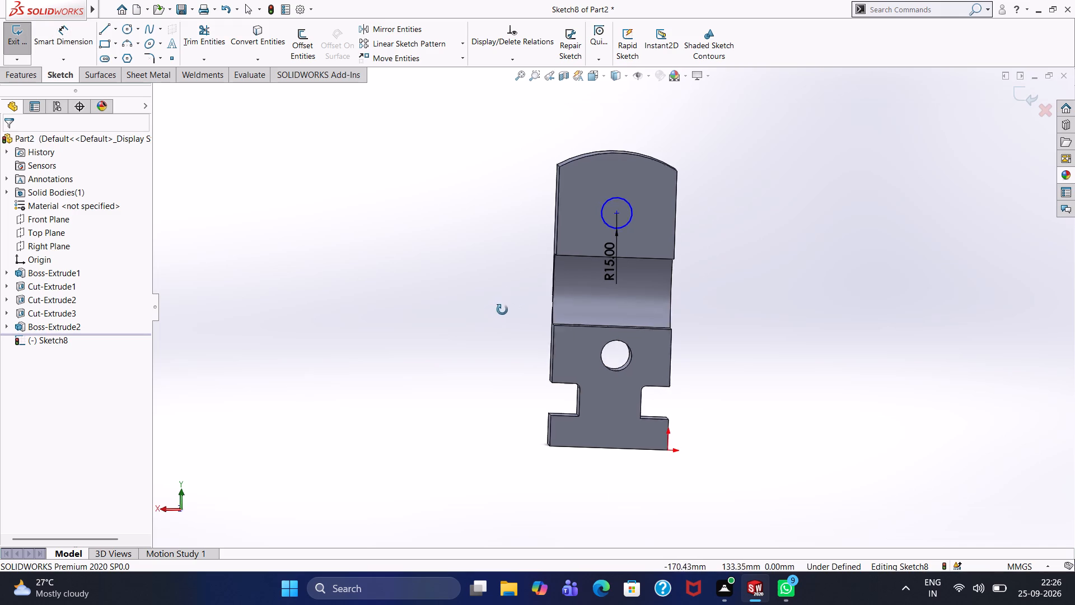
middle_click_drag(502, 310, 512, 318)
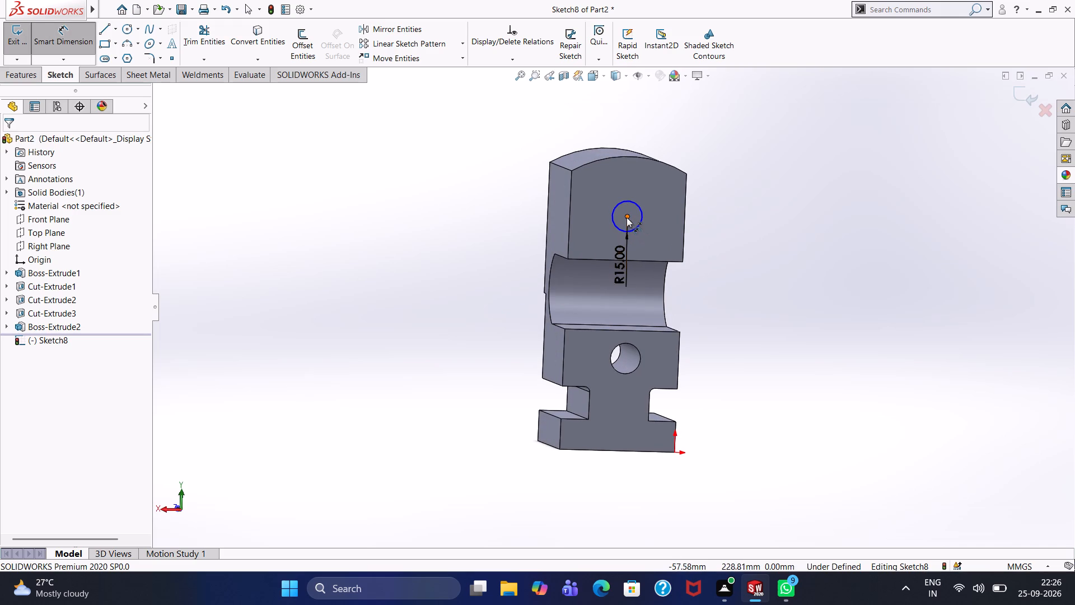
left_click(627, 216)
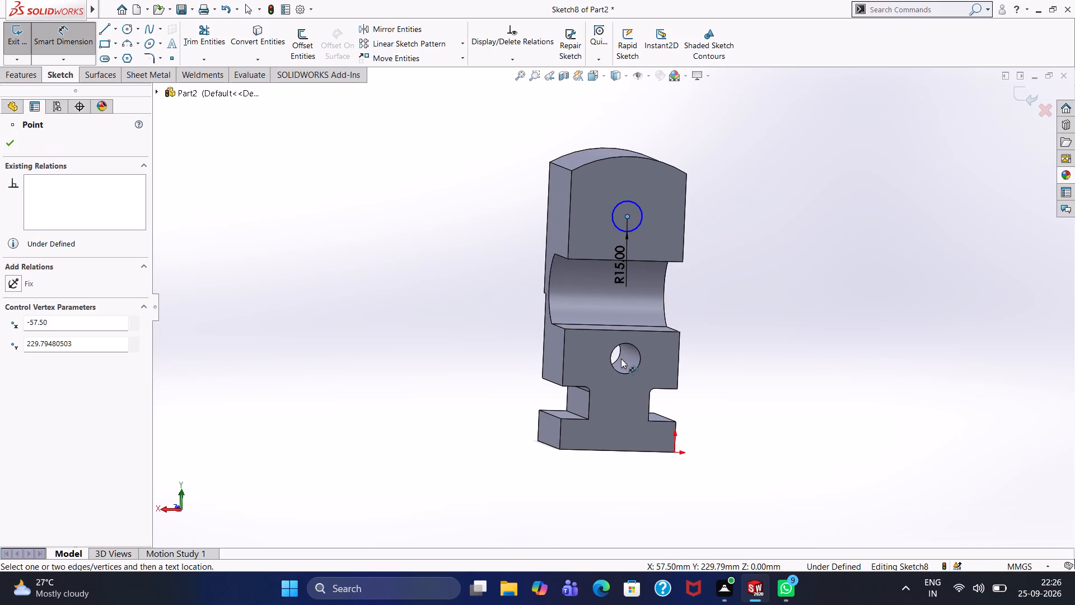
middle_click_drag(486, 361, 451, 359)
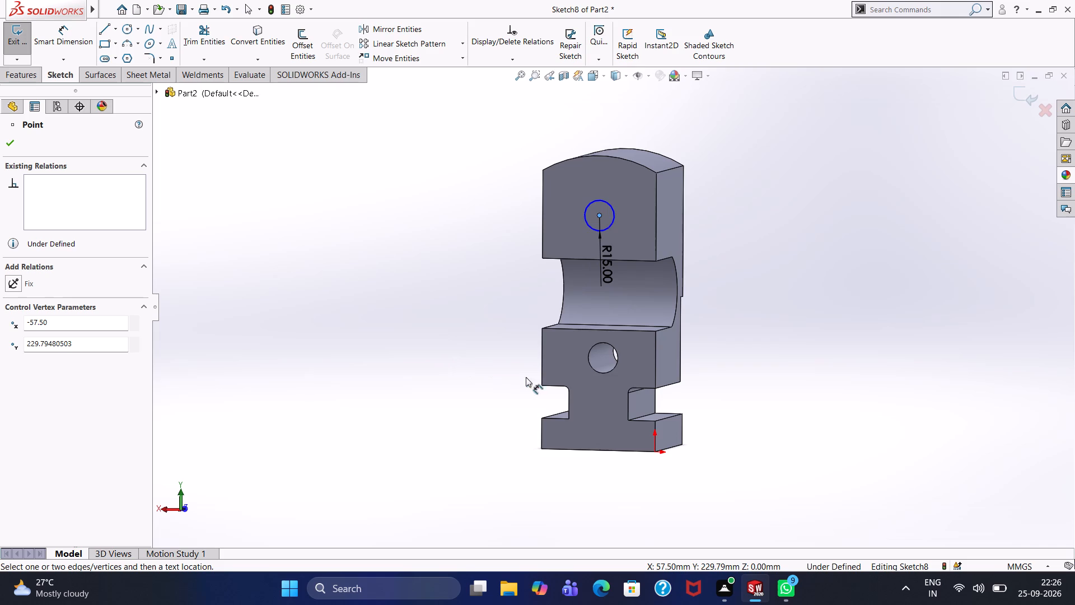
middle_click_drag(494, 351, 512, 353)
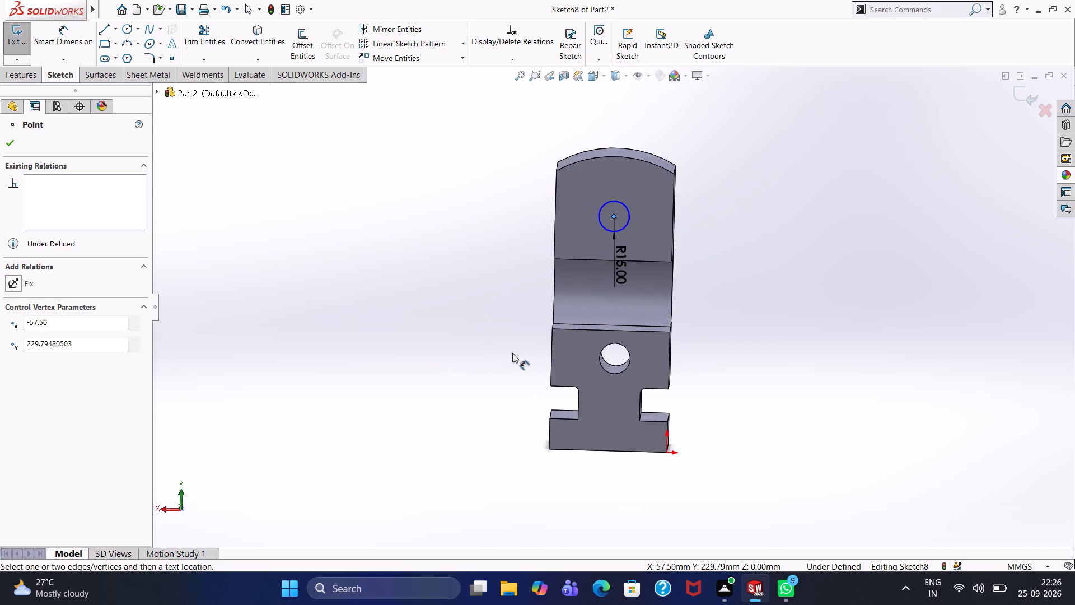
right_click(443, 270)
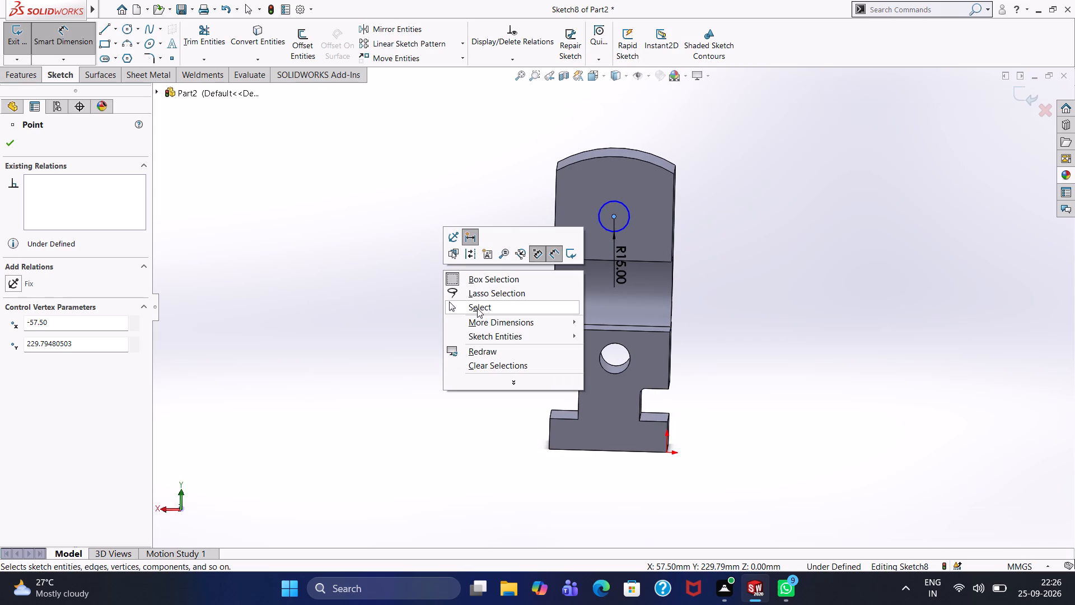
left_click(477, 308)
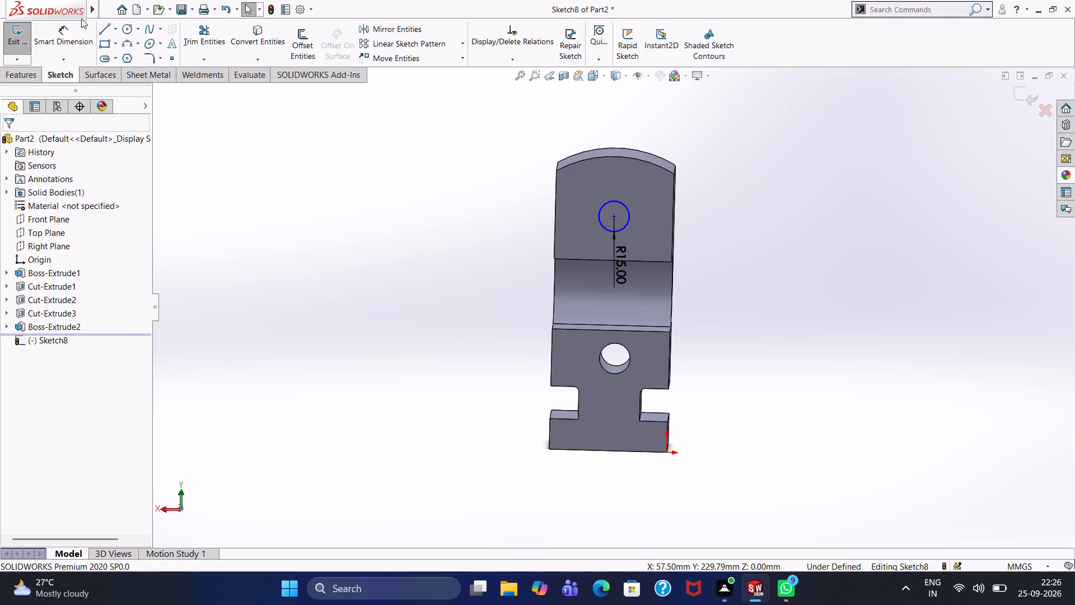
Cut-extrude the 15 mm radius circle Through All to make the upper hole.
left_click(30, 73)
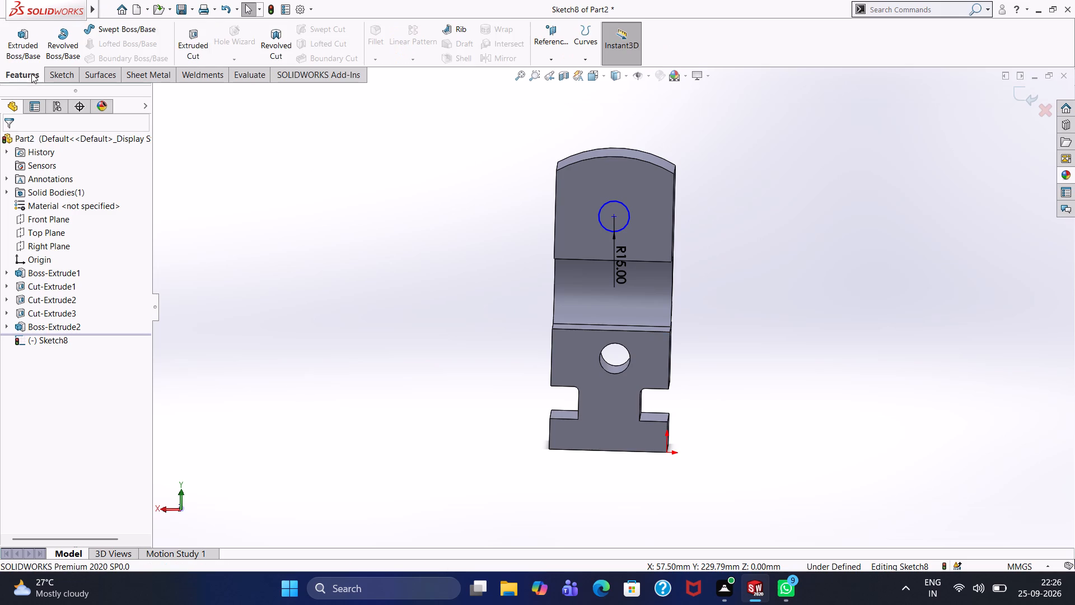
left_click(191, 39)
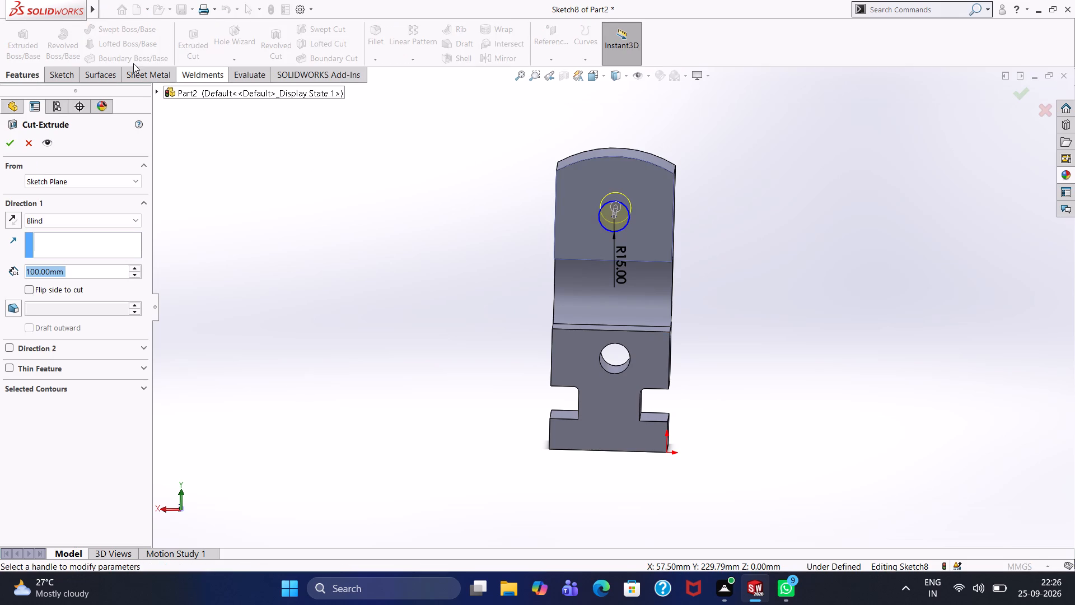
left_click(82, 218)
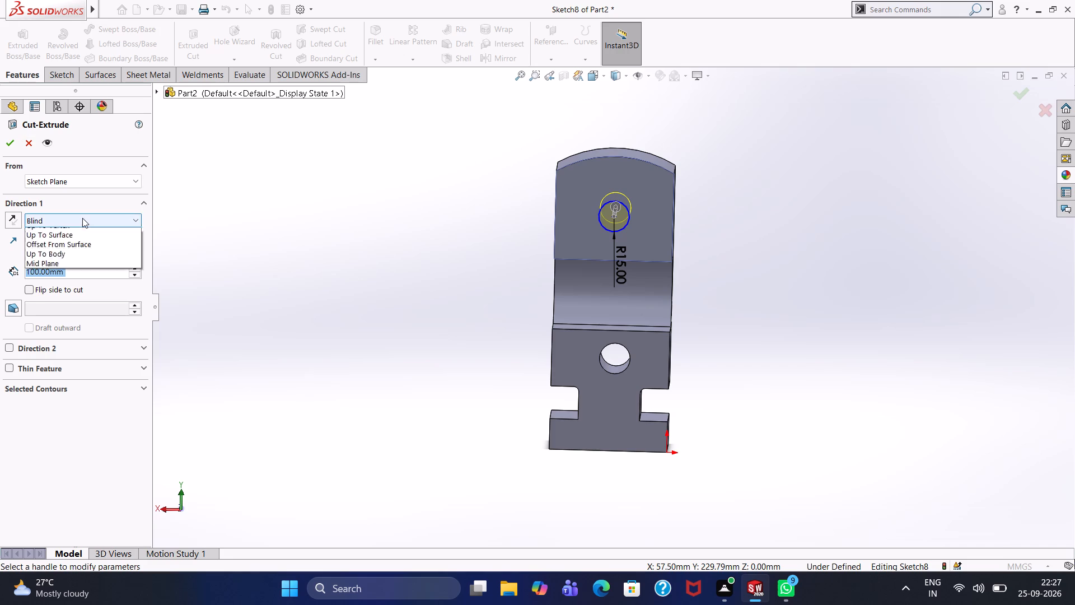
left_click(77, 240)
left_click(10, 146)
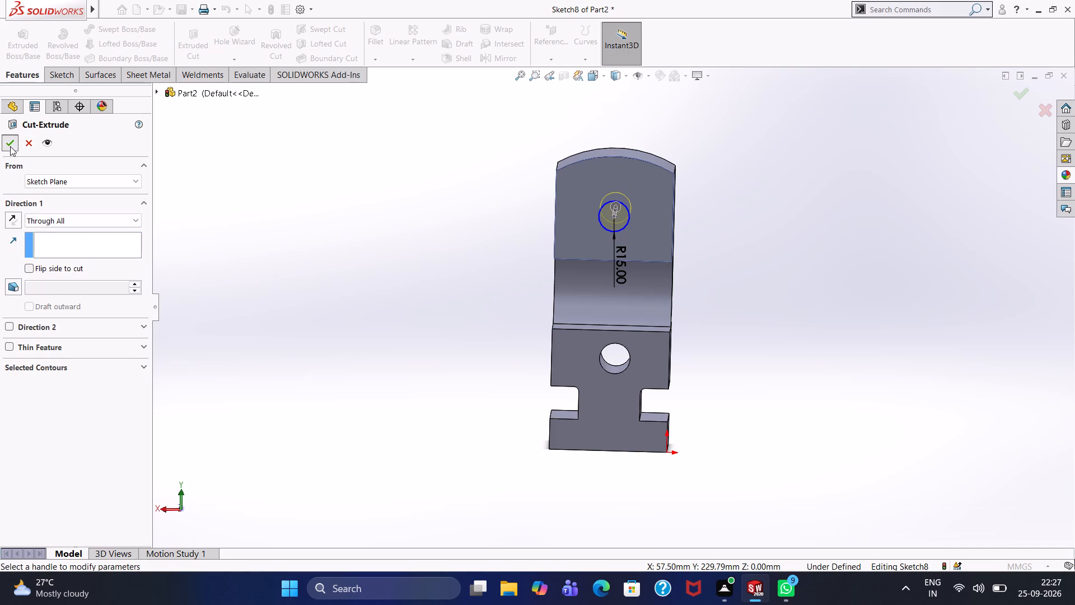
left_click(369, 263)
Examine the support from the front, sides and back, checking the upper hole, arched top and slot.
middle_click_drag(387, 272, 298, 243)
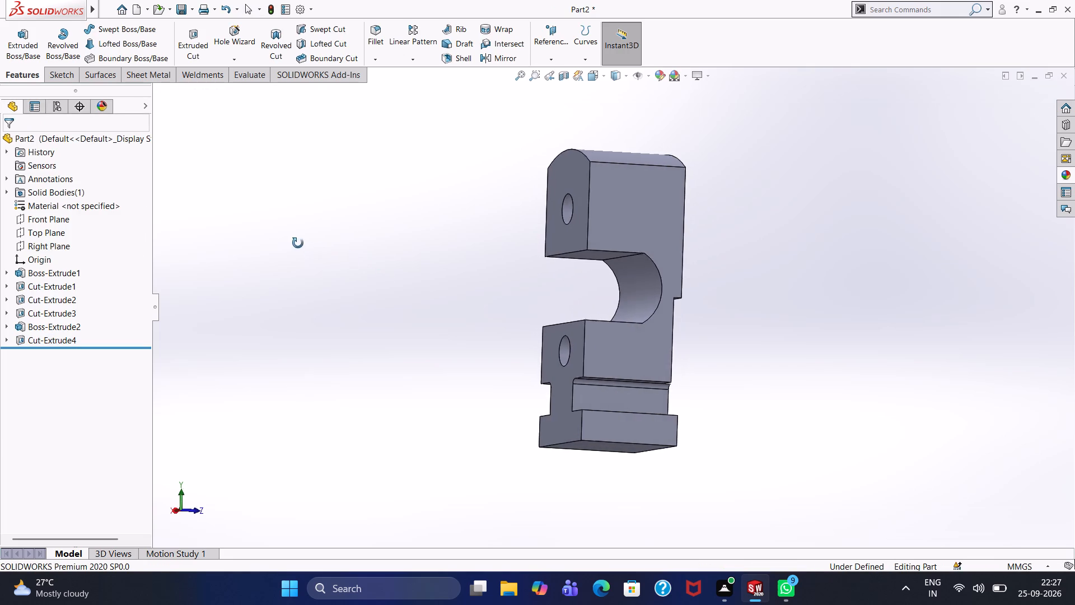
middle_click_drag(298, 243, 297, 243)
middle_click_drag(423, 241, 372, 262)
middle_click_drag(384, 266, 405, 269)
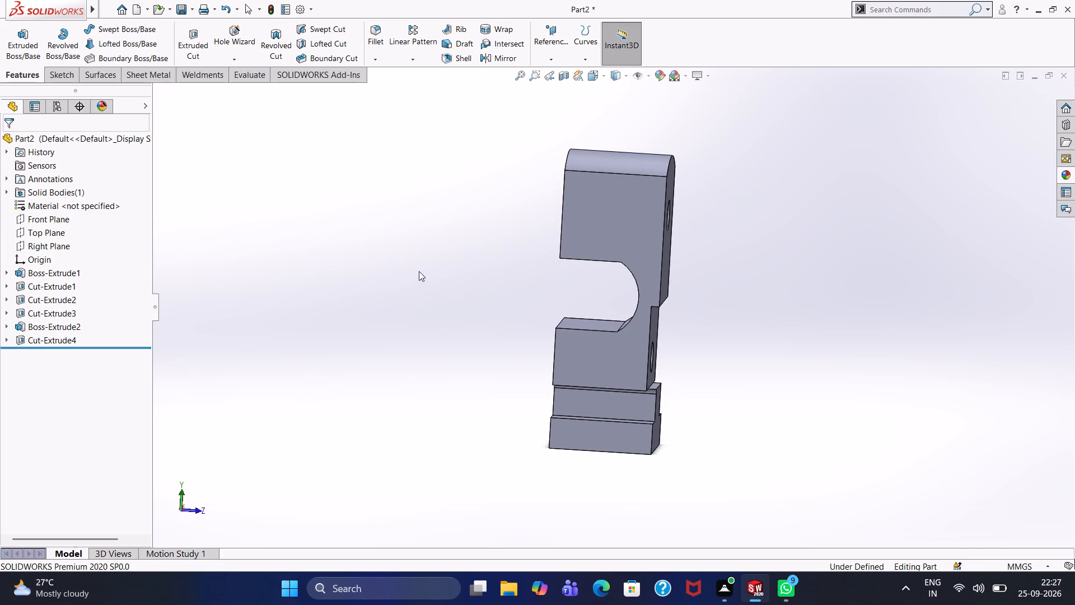
middle_click(419, 271)
middle_click_drag(424, 273, 445, 281)
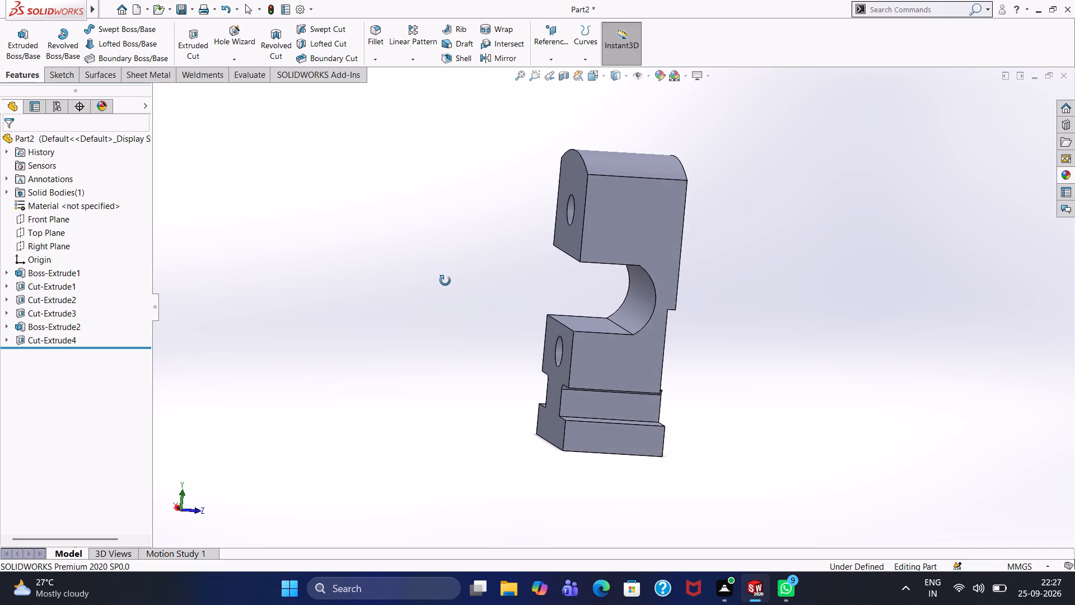
middle_click_drag(445, 281, 442, 281)
middle_click_drag(429, 270, 409, 254)
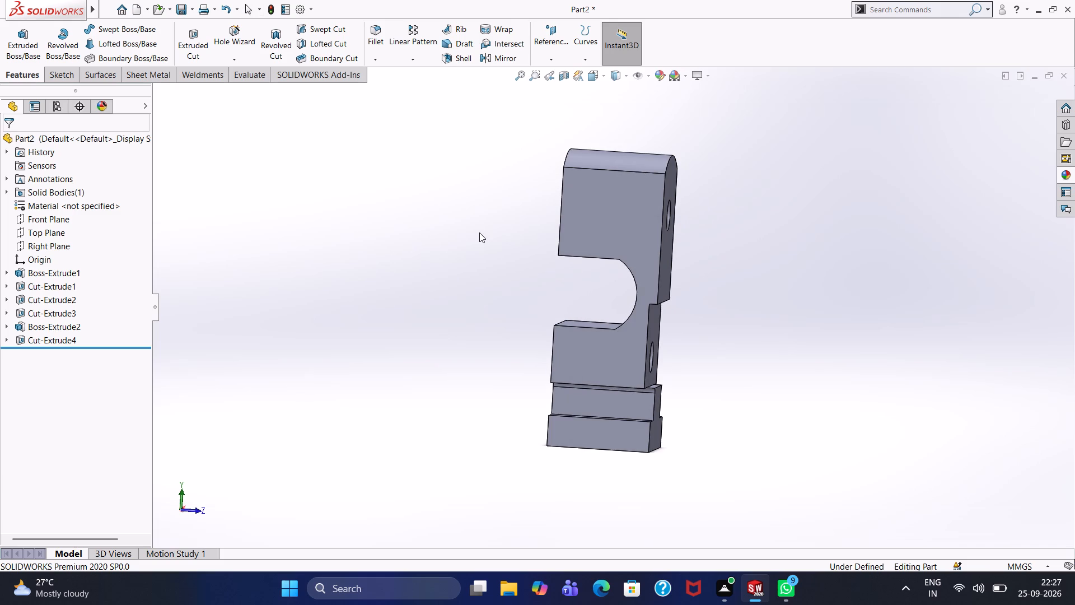
scroll(485, 240, "up", 3)
middle_click_drag(504, 306, 520, 301)
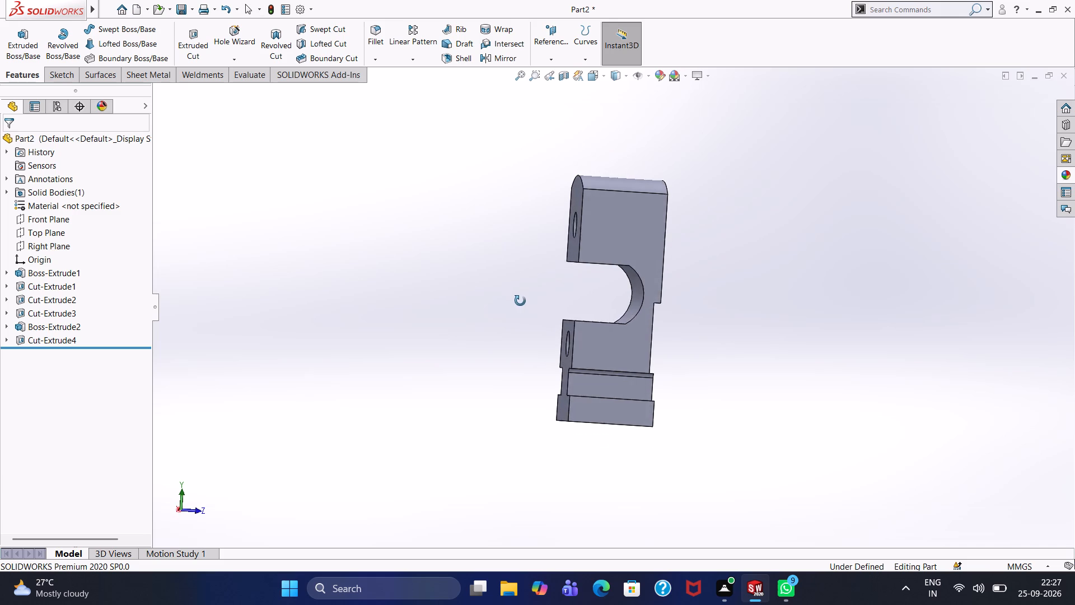
middle_click_drag(520, 301, 512, 299)
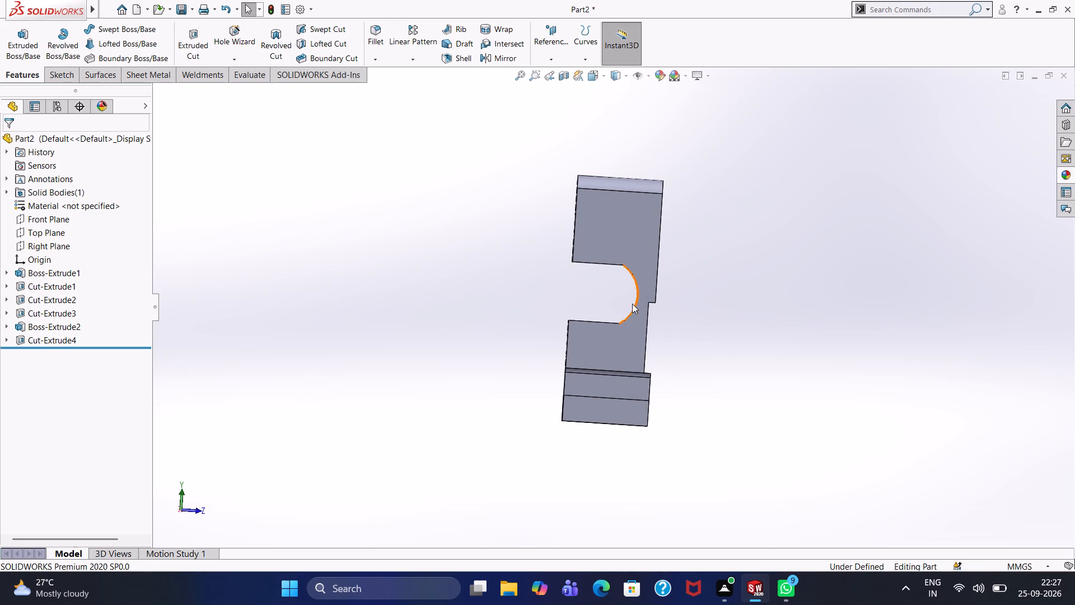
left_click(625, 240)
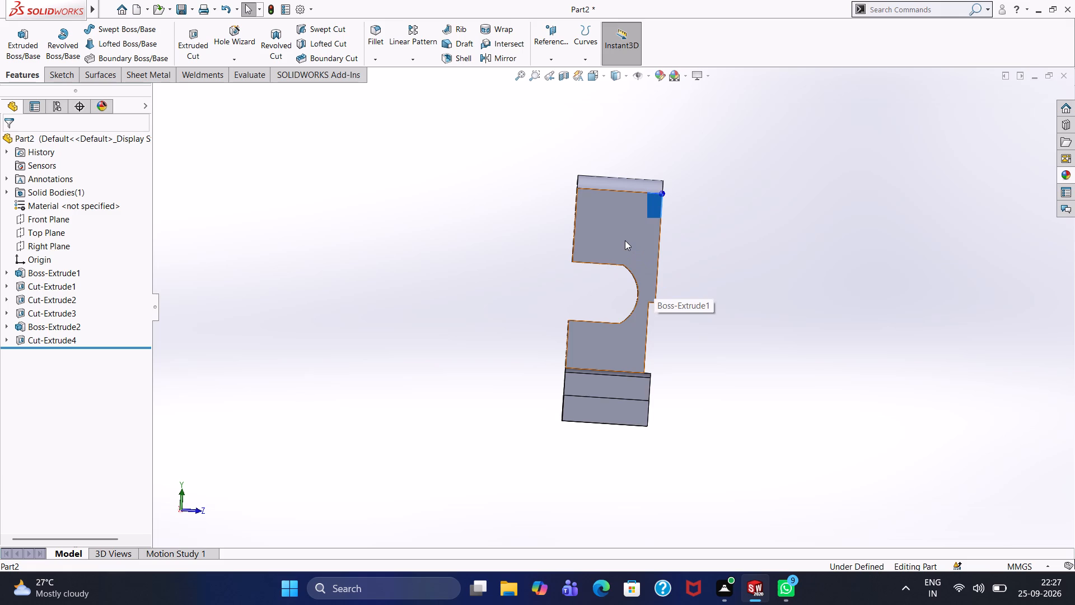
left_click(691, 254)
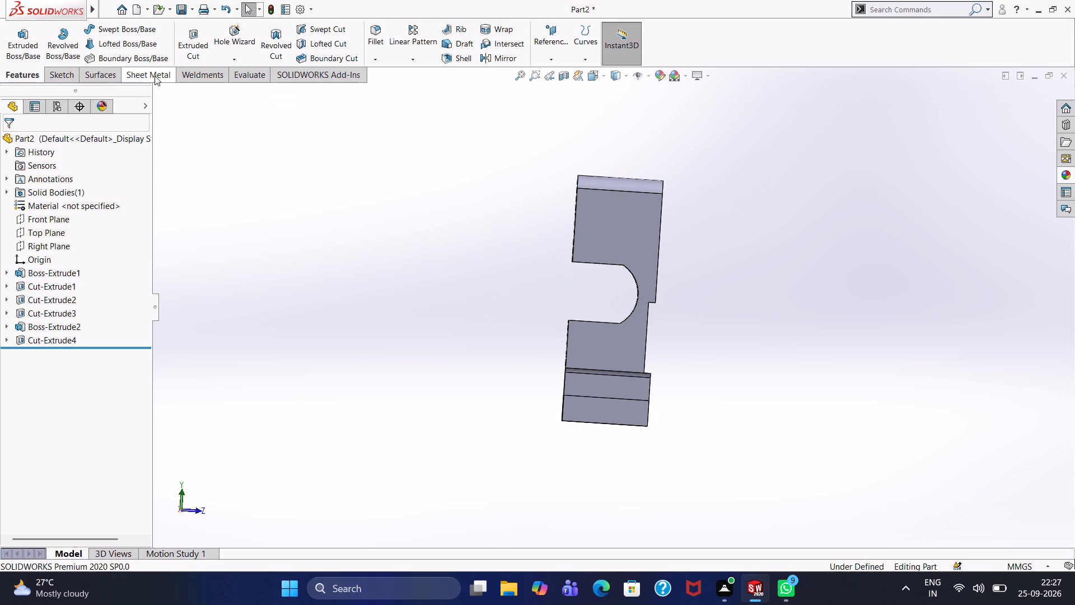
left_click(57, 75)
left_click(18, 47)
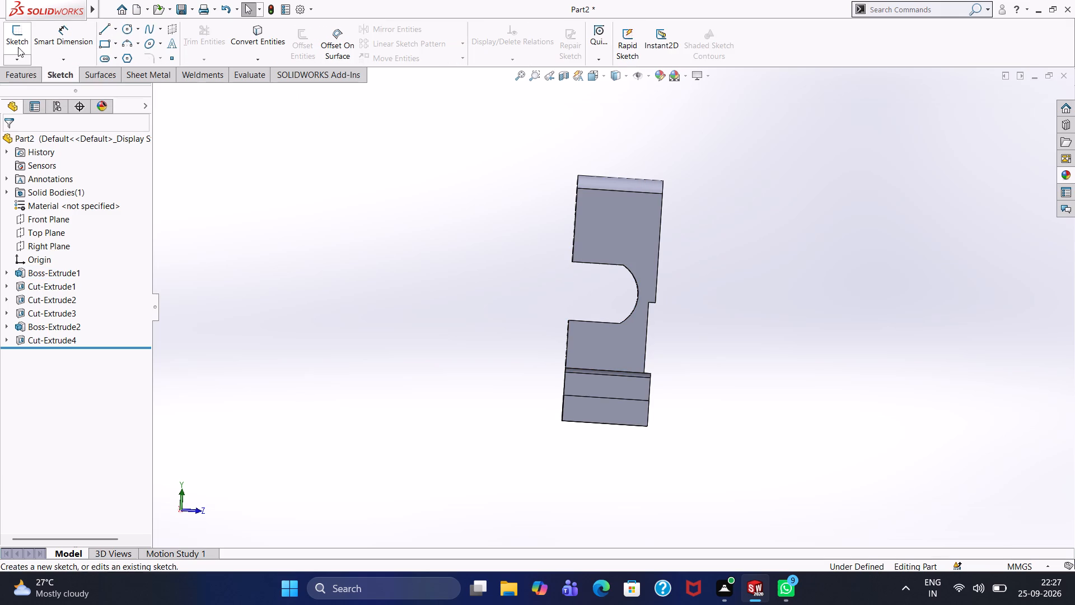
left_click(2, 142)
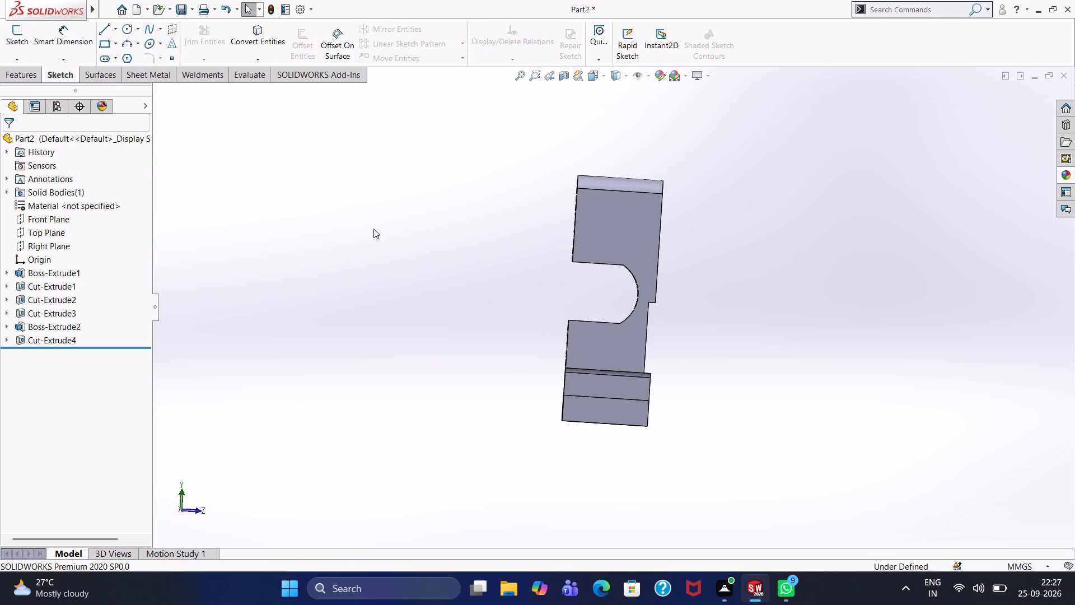
Sketch on the C-shaped side face an 8 mm horizontal line inward from the upper back edge and a vertical line up to the arched top.
left_click(599, 225)
left_click(646, 192)
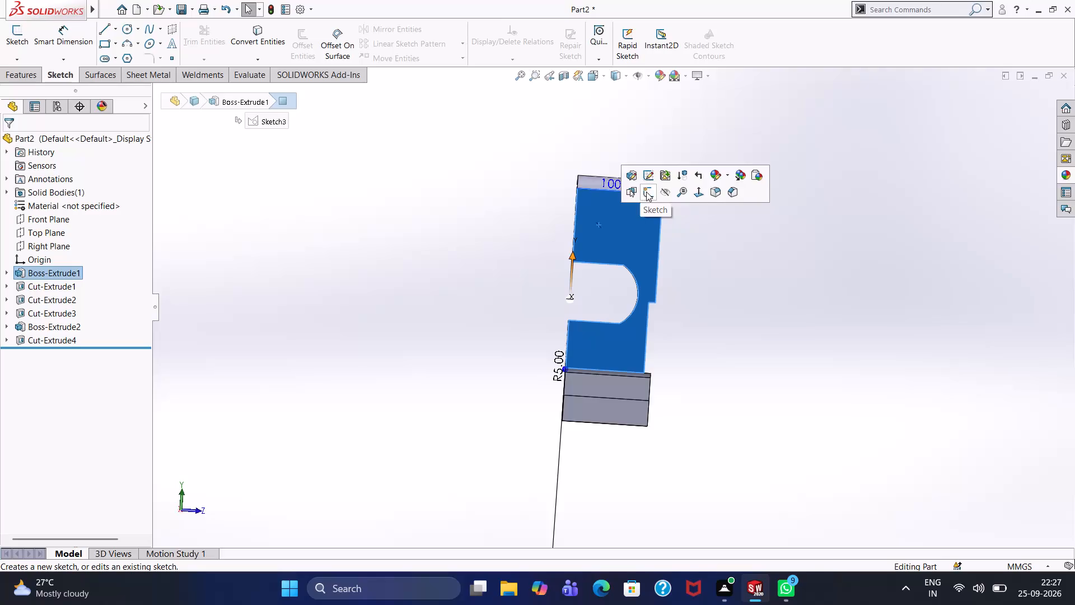
left_click(434, 252)
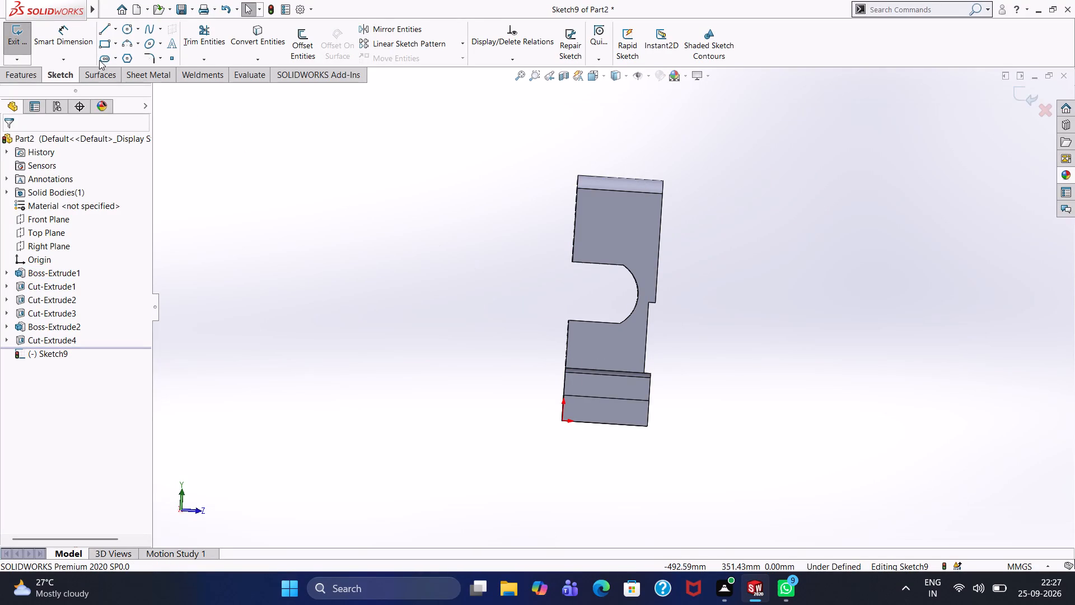
left_click(102, 32)
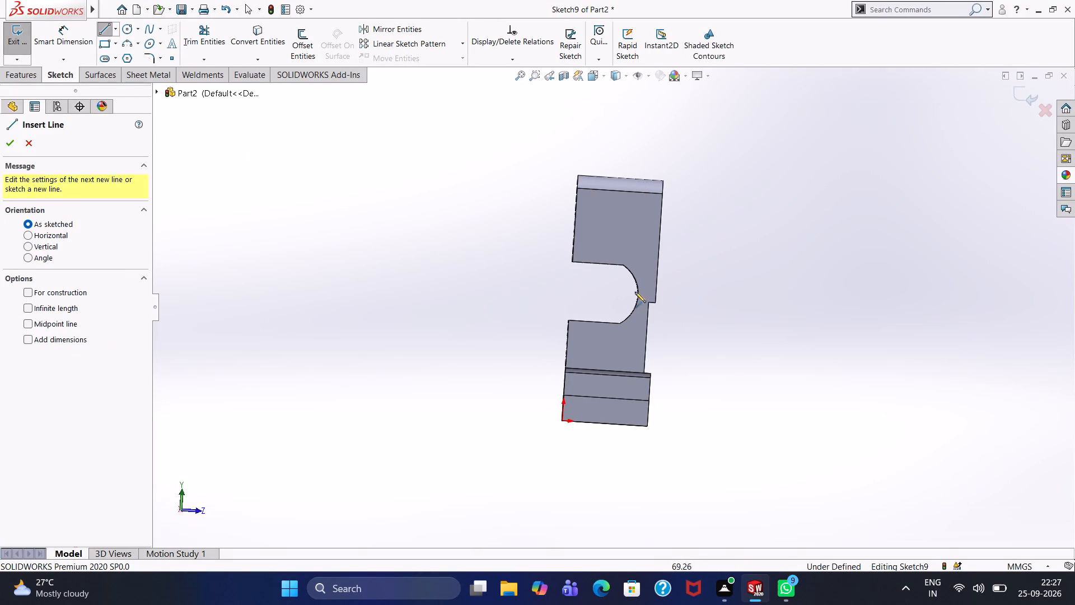
left_click(659, 249)
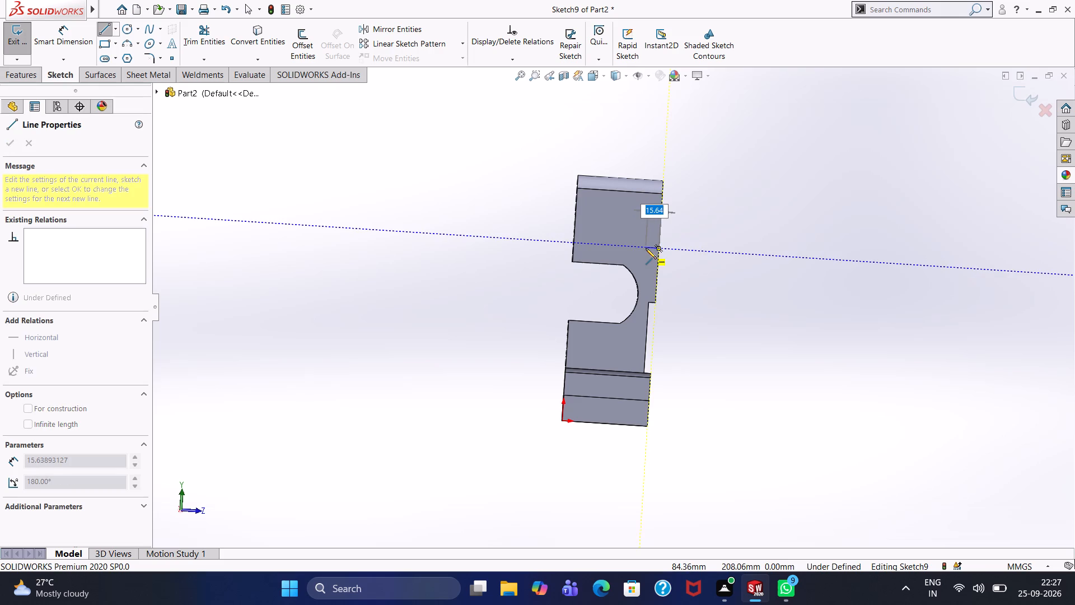
key("8")
key("Return")
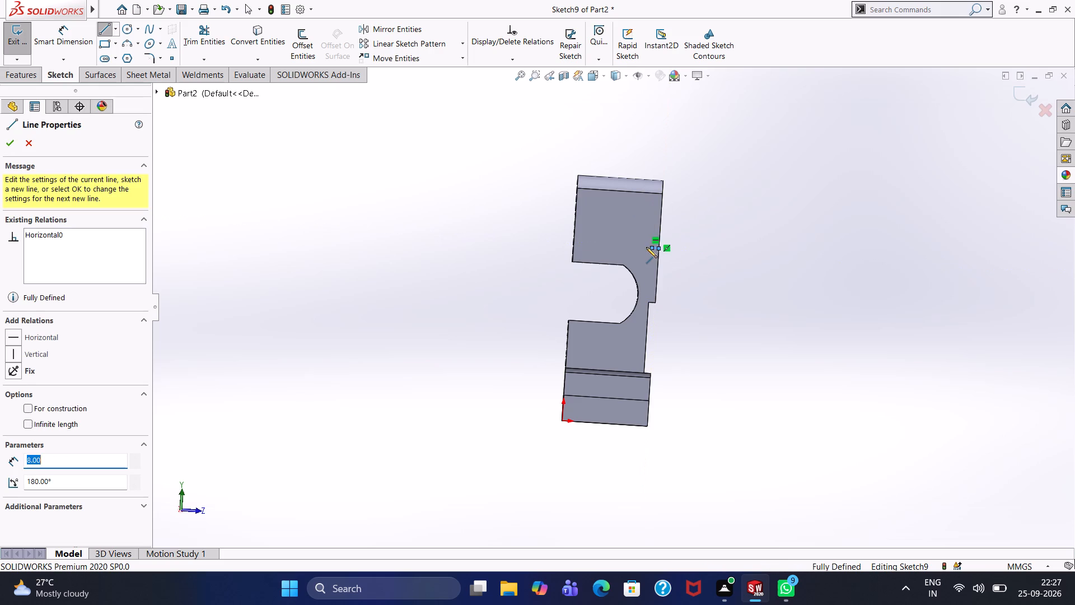
left_click(656, 180)
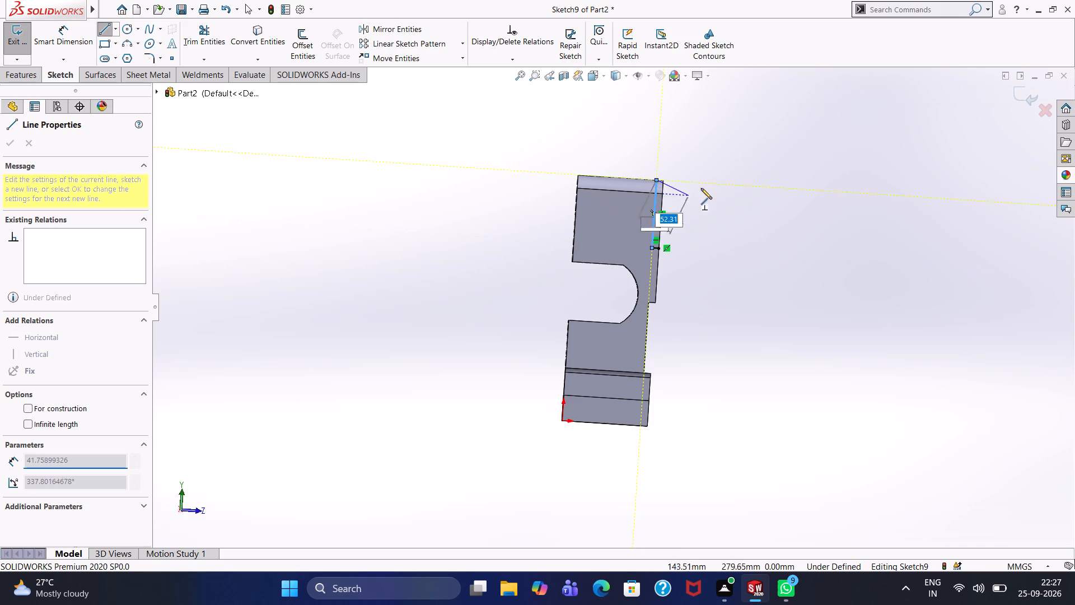
right_click(701, 188)
left_click(712, 195)
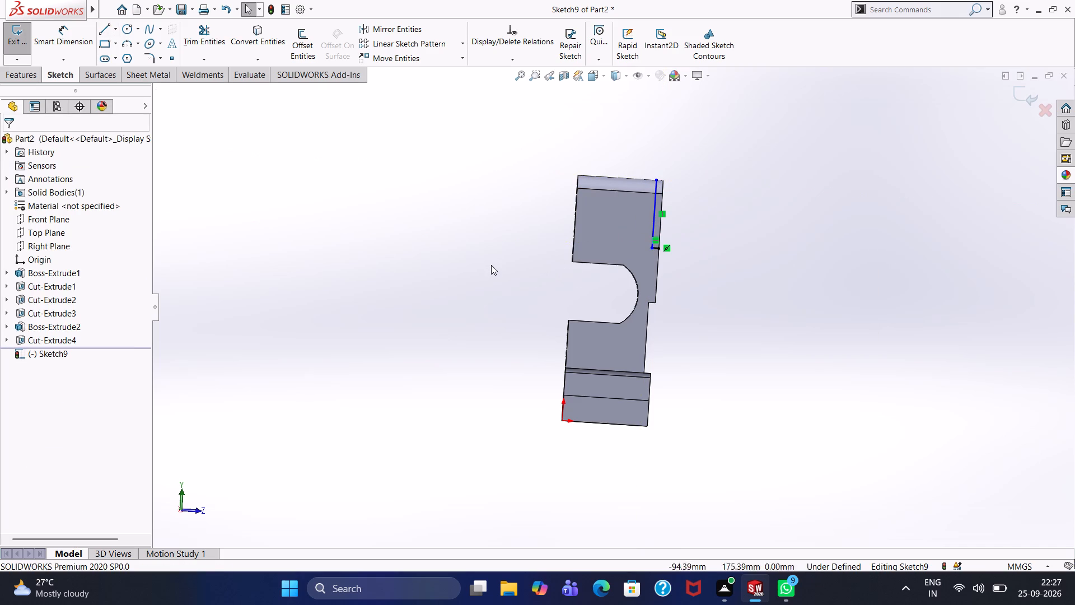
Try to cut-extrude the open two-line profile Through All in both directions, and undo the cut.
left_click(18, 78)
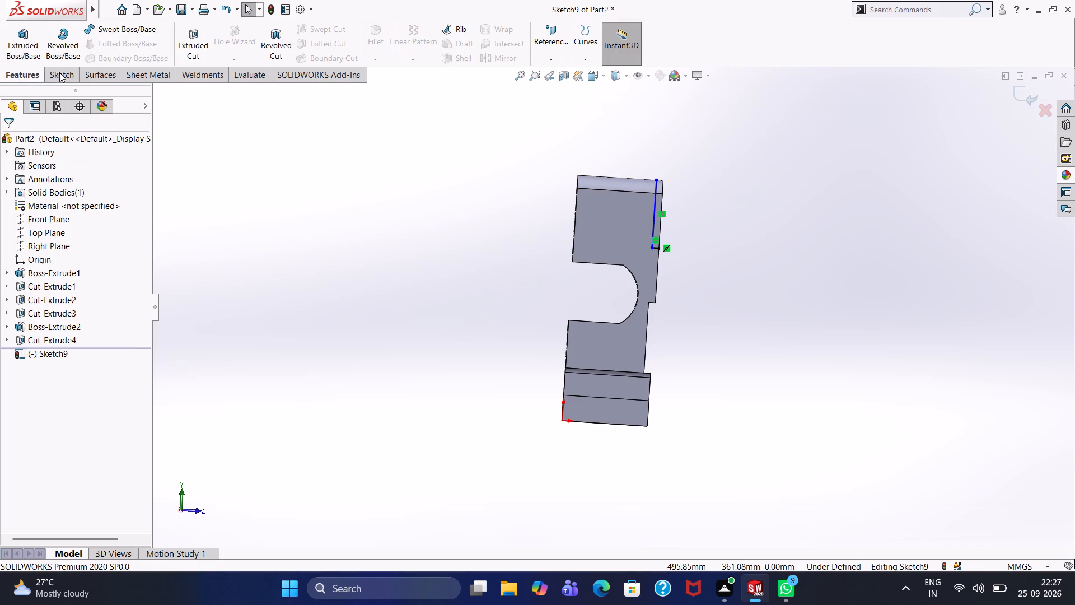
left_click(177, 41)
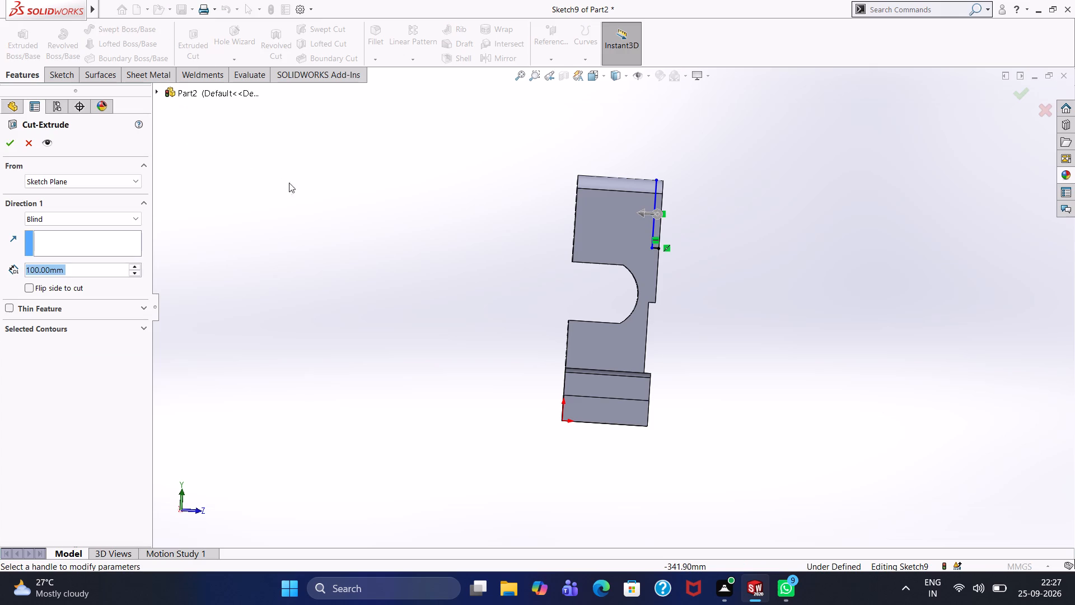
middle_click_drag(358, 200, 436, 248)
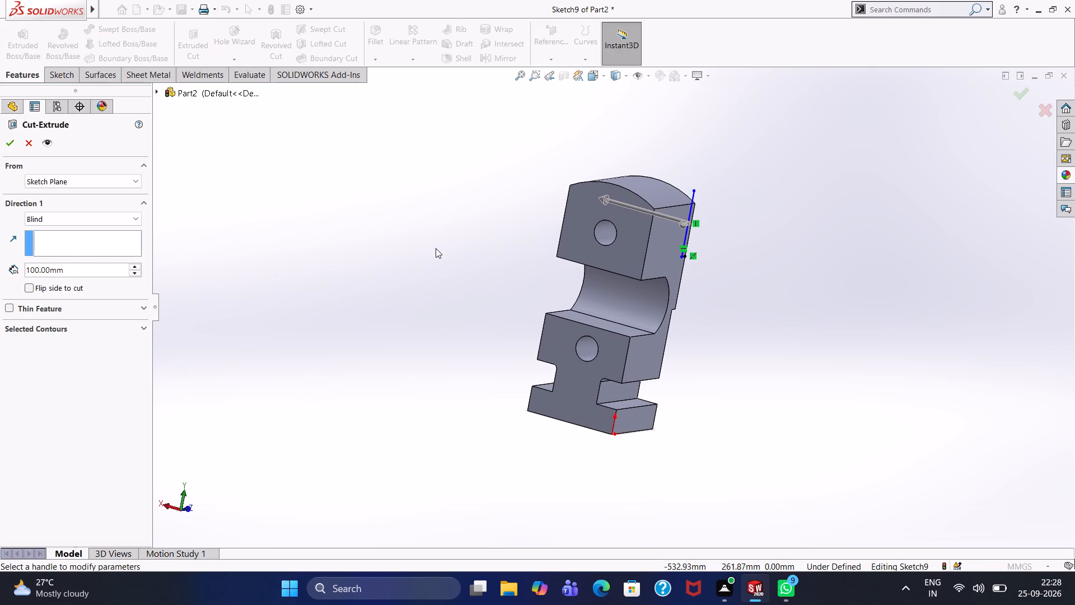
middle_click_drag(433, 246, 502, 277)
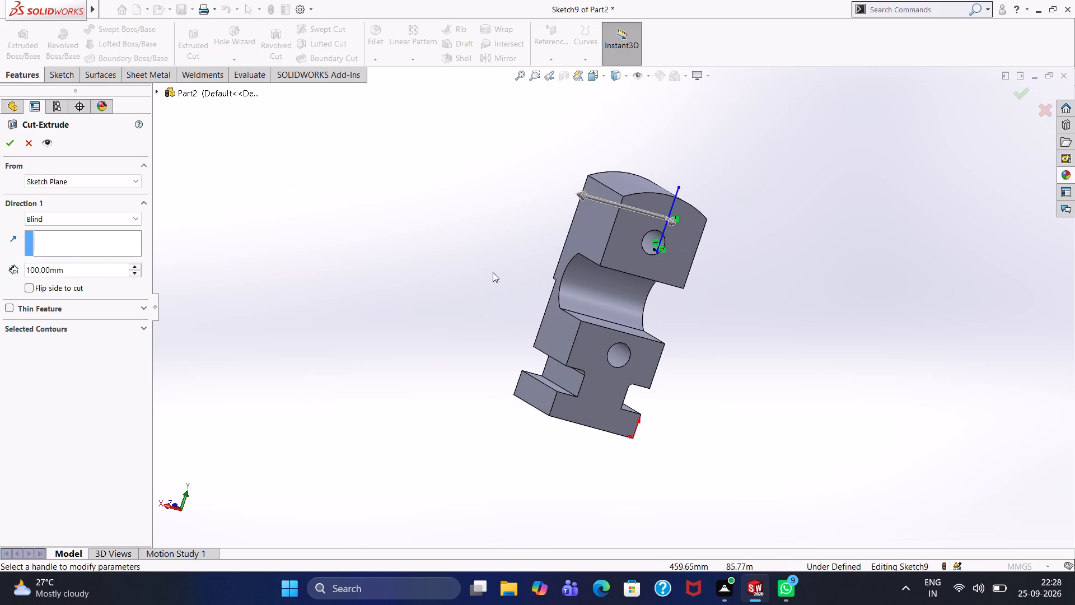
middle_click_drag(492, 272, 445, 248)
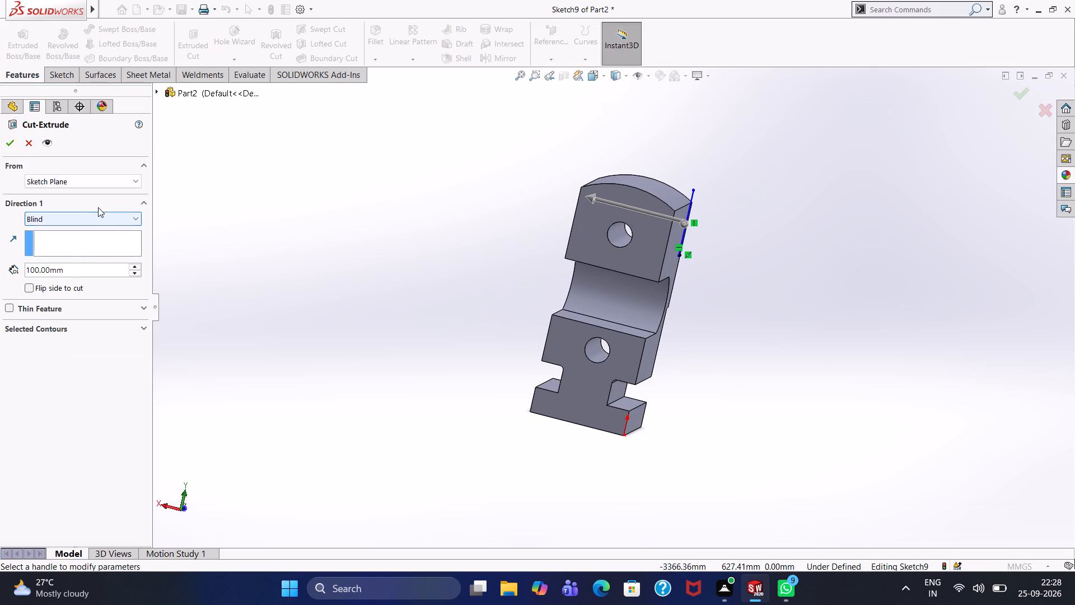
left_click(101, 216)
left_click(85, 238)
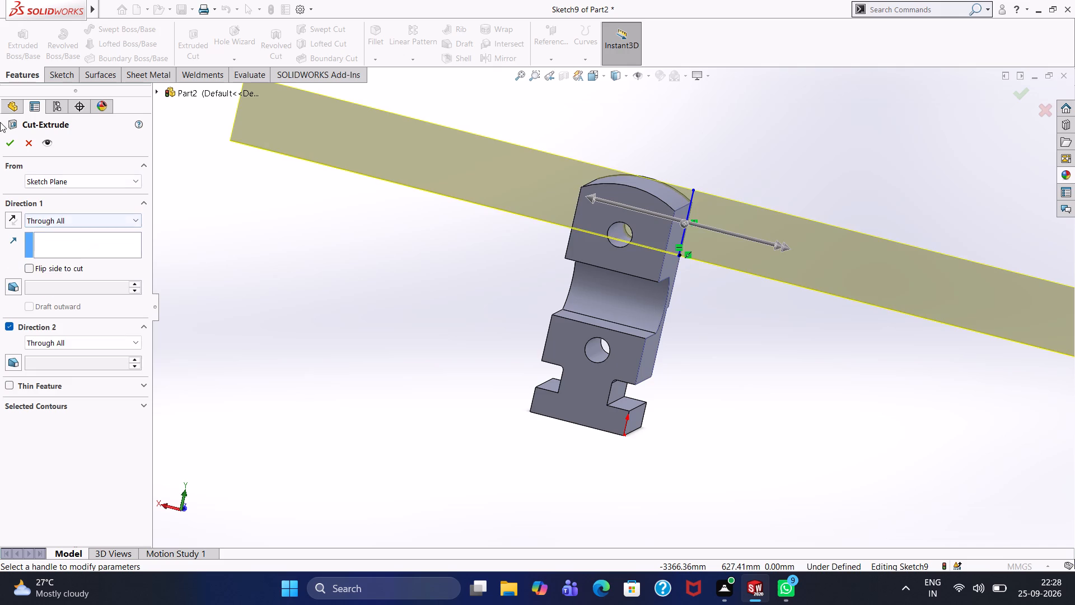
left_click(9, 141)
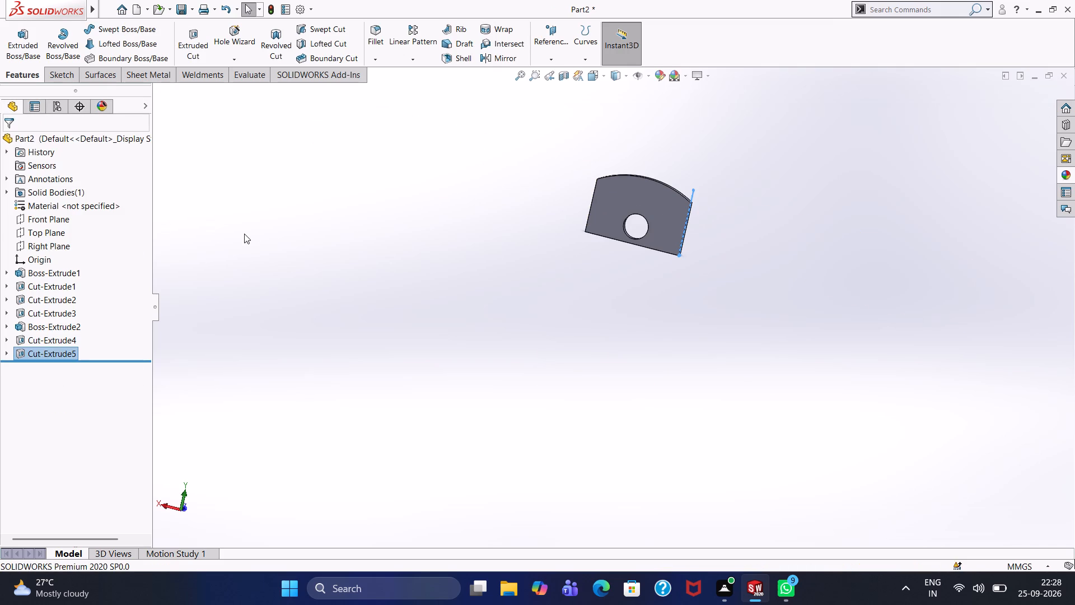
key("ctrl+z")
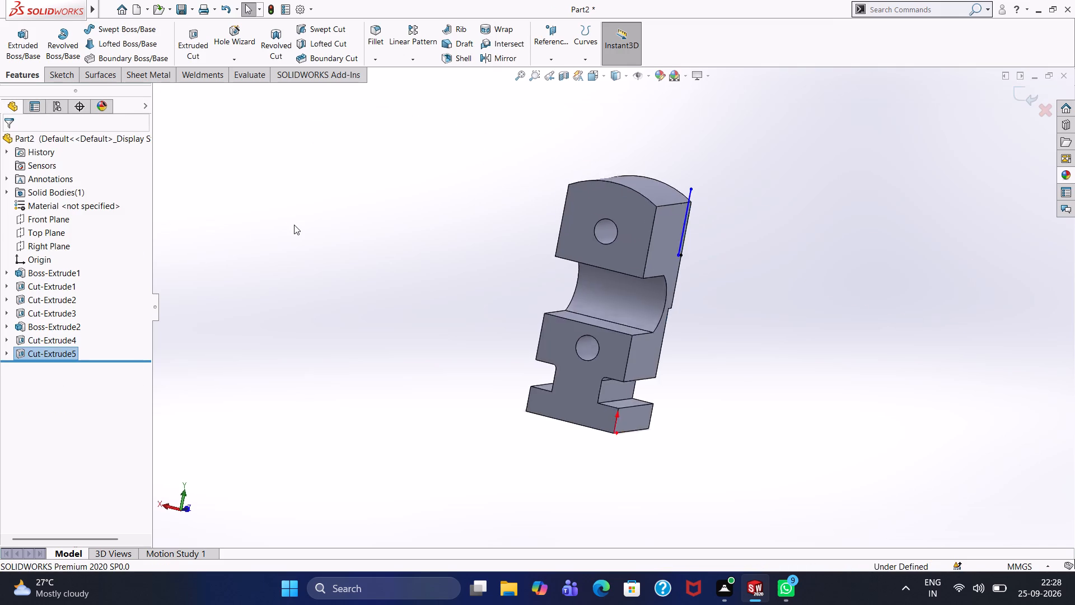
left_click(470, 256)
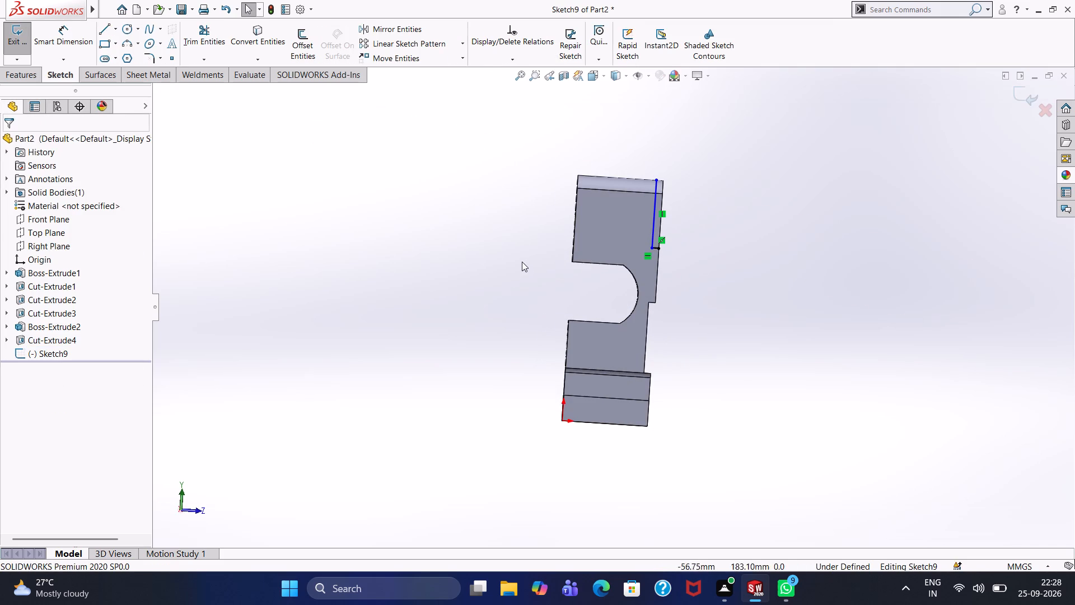
Move the vertical line's upper endpoint down onto the side face's top edge.
middle_click_drag(520, 263, 404, 268)
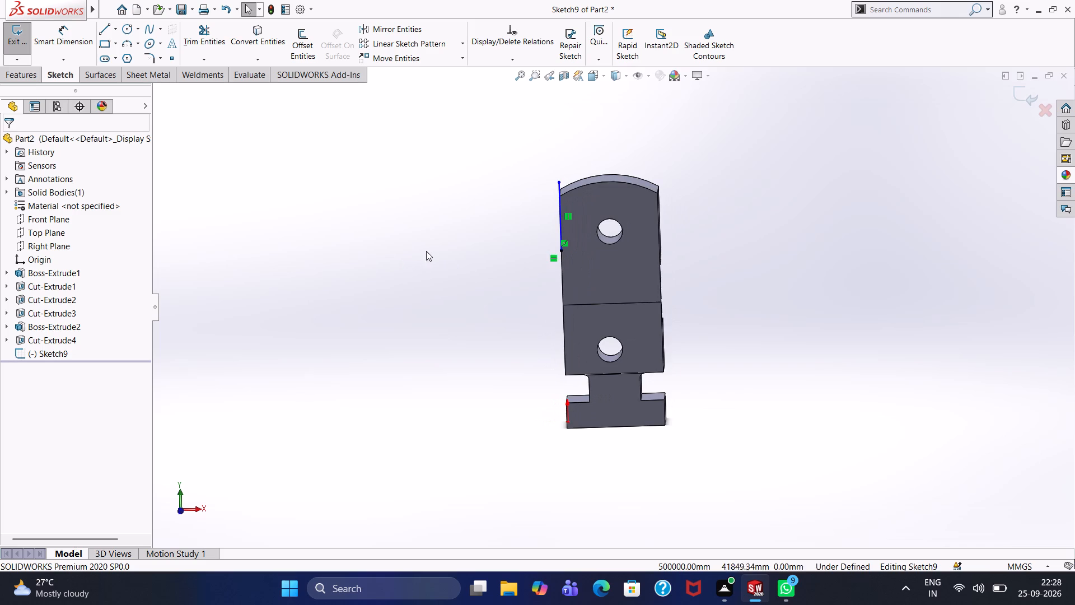
middle_click_drag(426, 250, 549, 296)
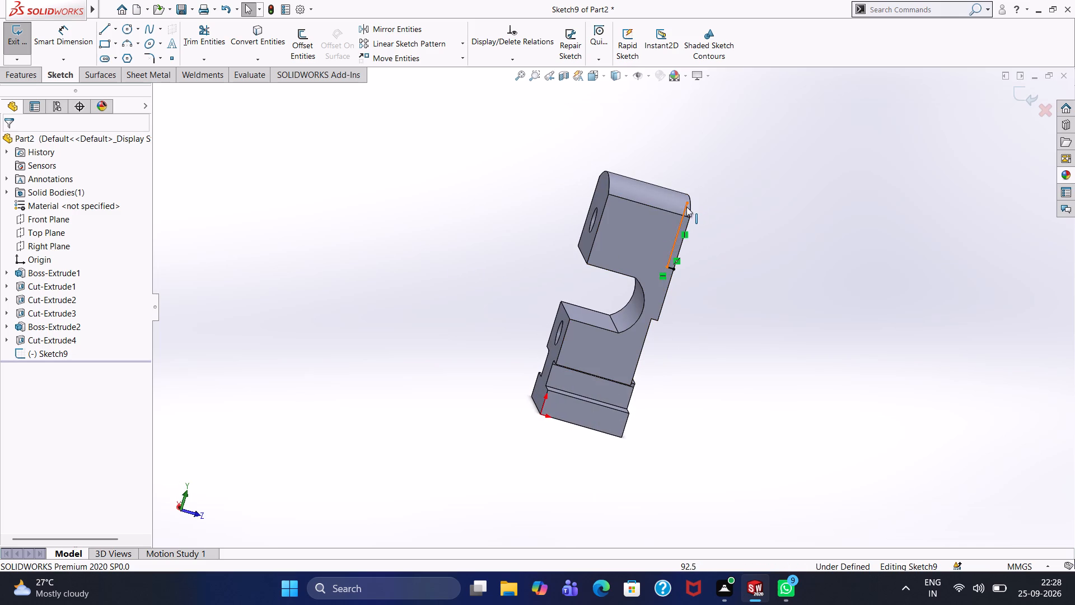
left_click_drag(688, 203, 684, 216)
left_click(485, 244)
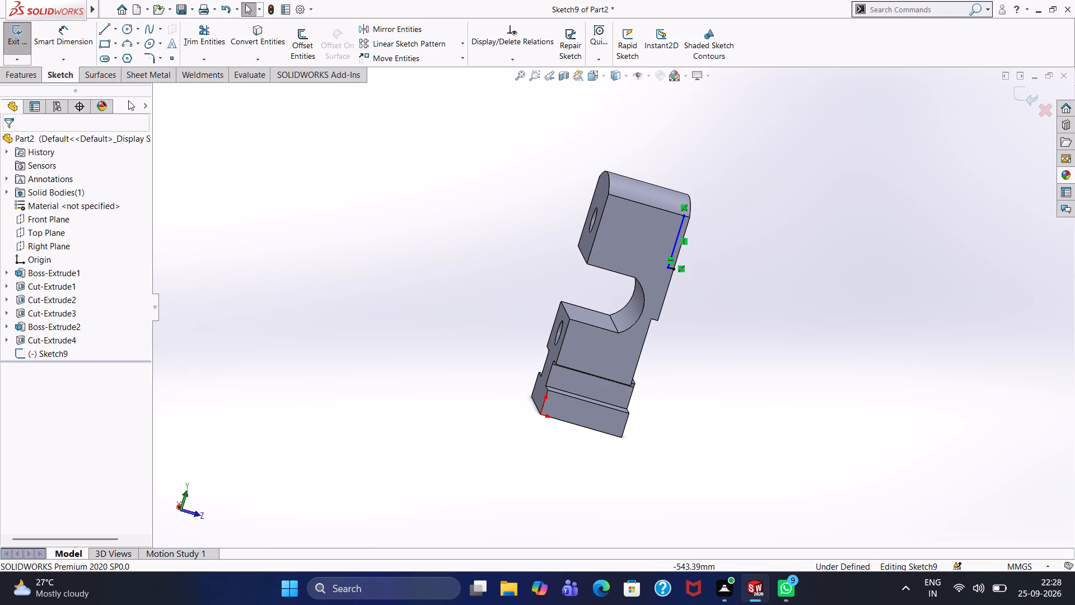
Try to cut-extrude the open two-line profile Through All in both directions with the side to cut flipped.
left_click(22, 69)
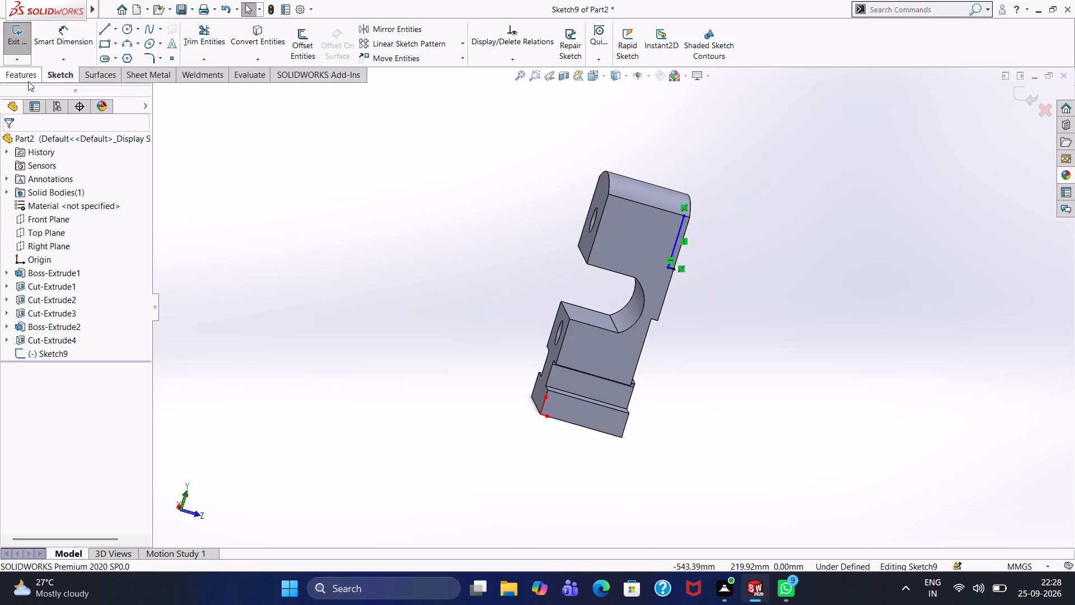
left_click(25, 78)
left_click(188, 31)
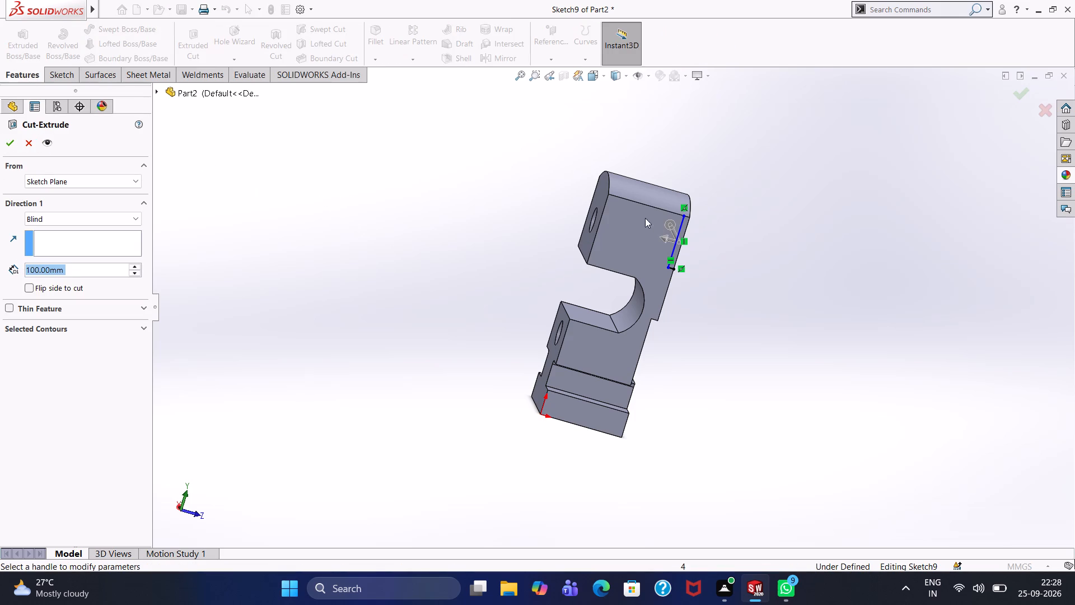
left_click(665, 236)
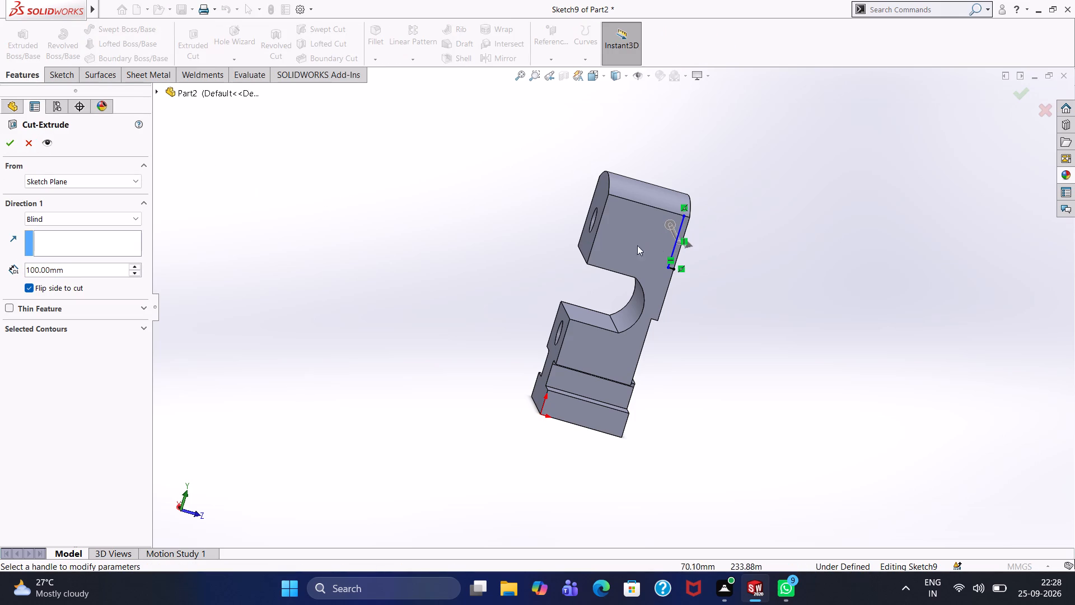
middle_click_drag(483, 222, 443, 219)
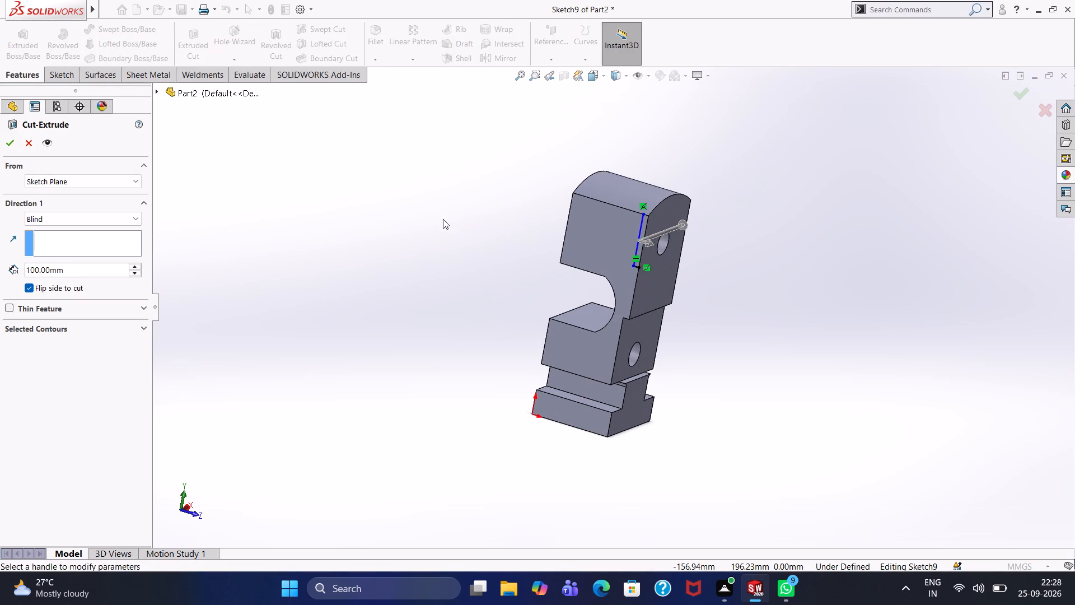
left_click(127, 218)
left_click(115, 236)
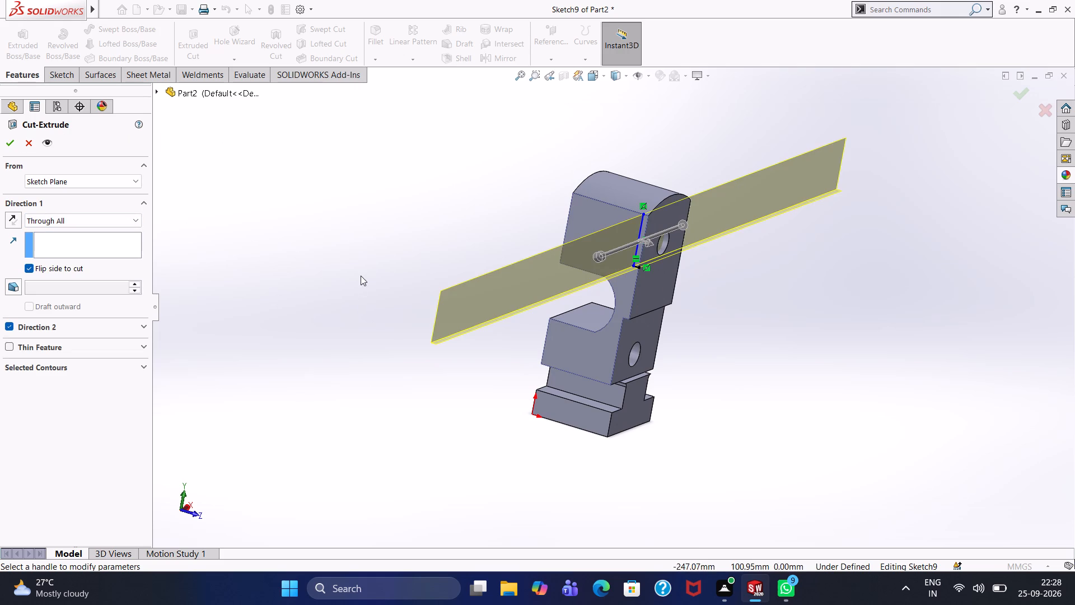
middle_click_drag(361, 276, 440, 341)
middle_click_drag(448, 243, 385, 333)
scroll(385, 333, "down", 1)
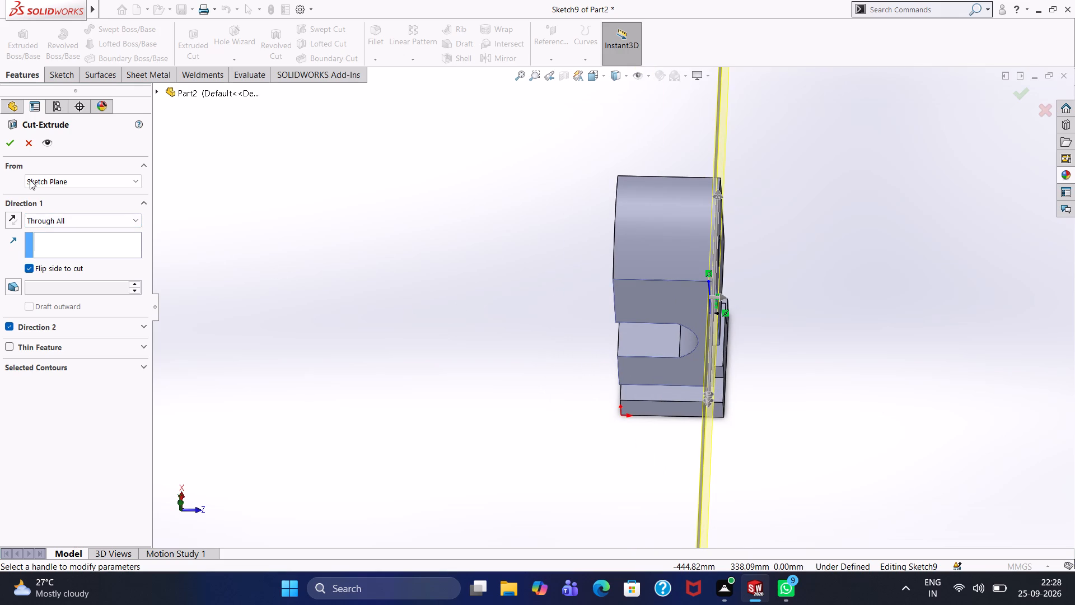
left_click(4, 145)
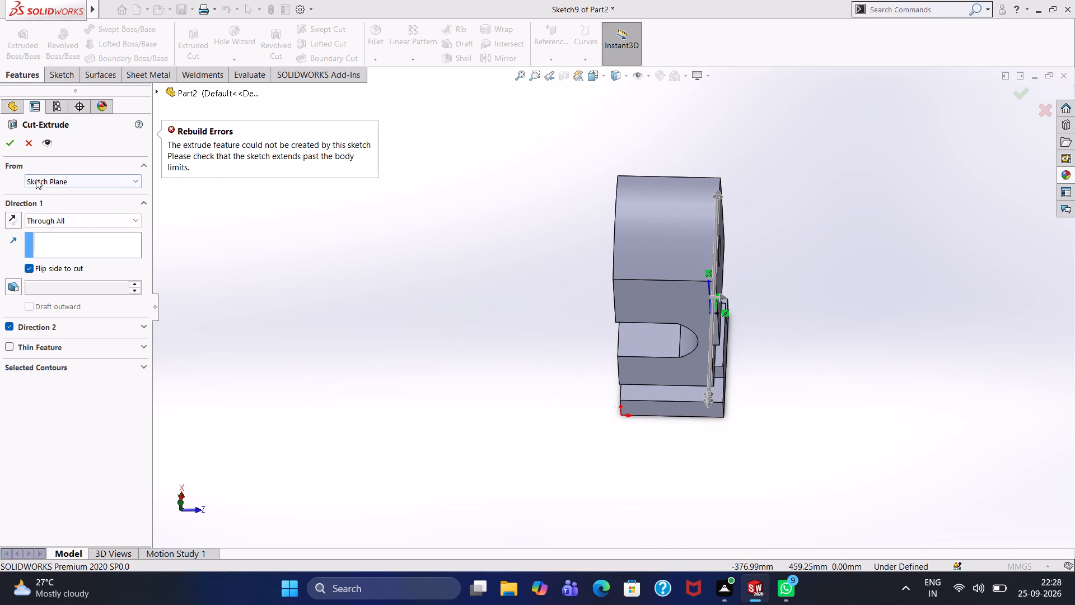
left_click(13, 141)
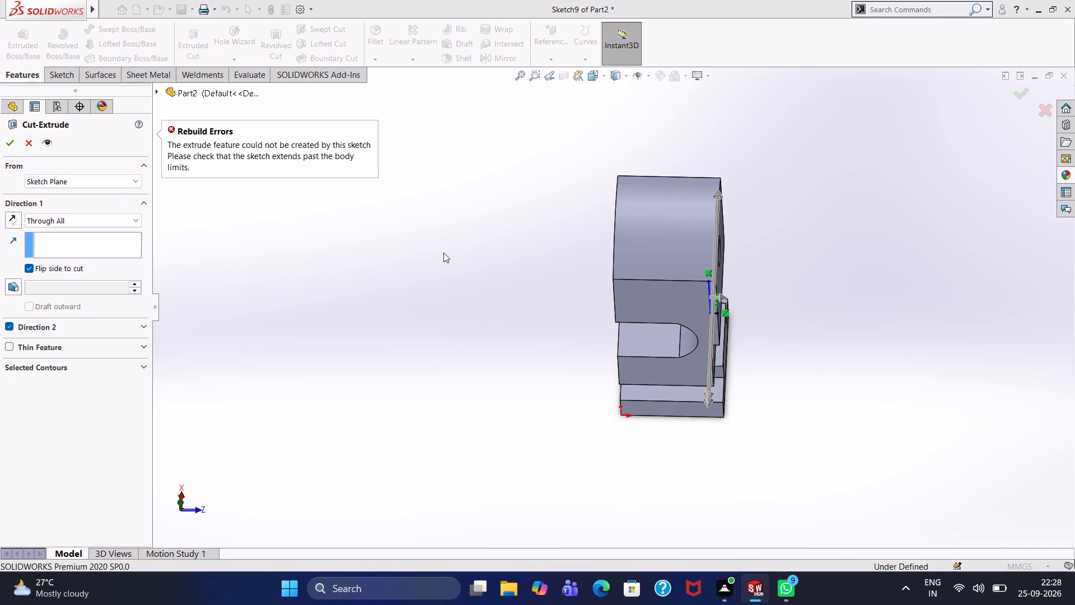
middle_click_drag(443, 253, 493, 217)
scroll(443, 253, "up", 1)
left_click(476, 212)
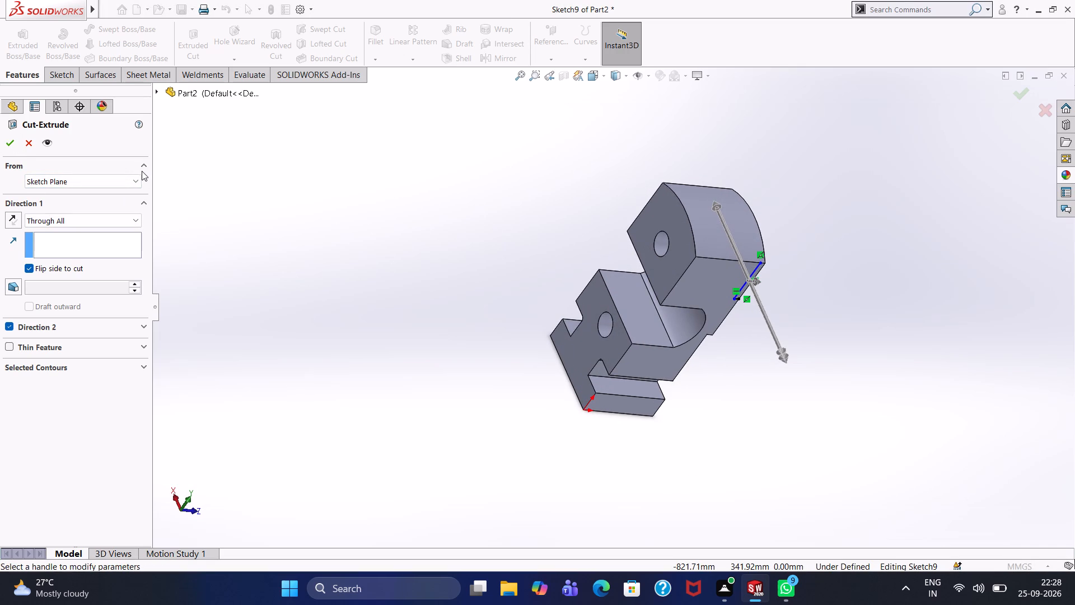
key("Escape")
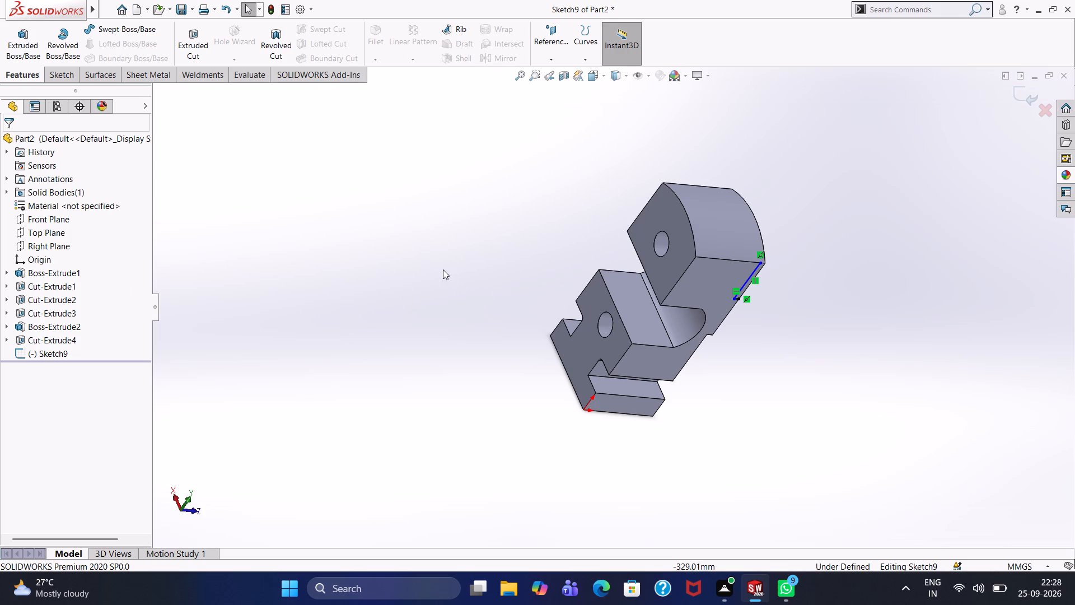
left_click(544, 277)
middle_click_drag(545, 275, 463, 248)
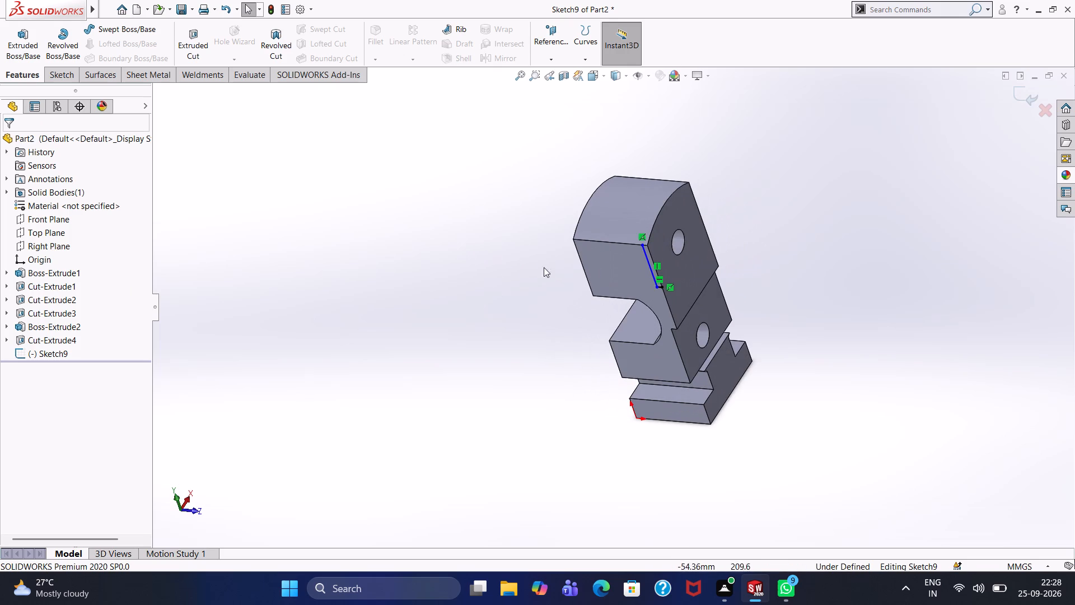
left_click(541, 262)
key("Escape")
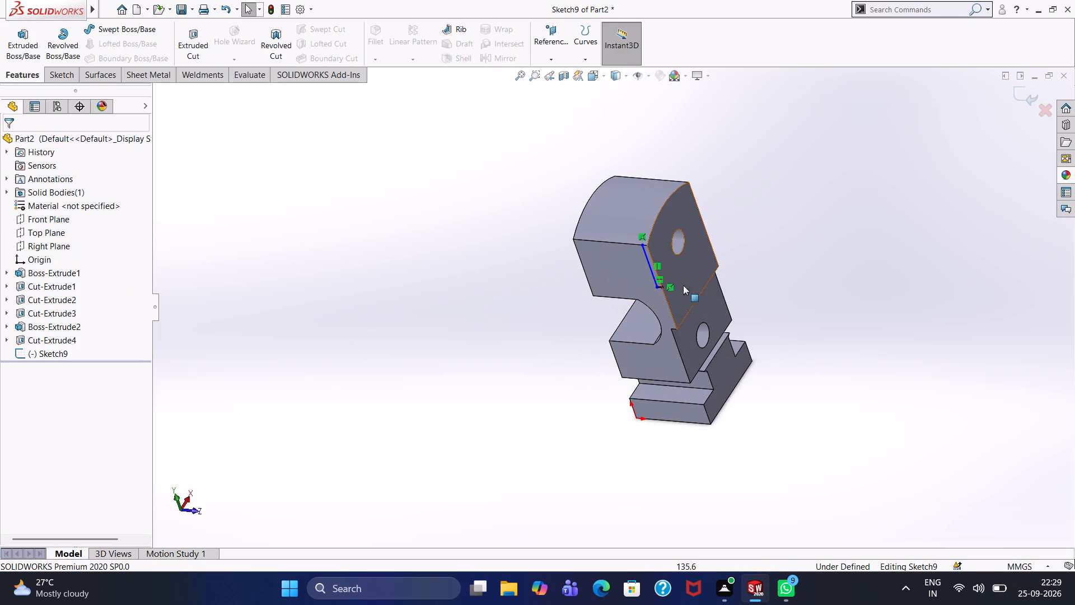
Undo the two-line sketch on the C-shaped side face until the whole sketch is removed.
middle_click_drag(553, 341, 596, 274)
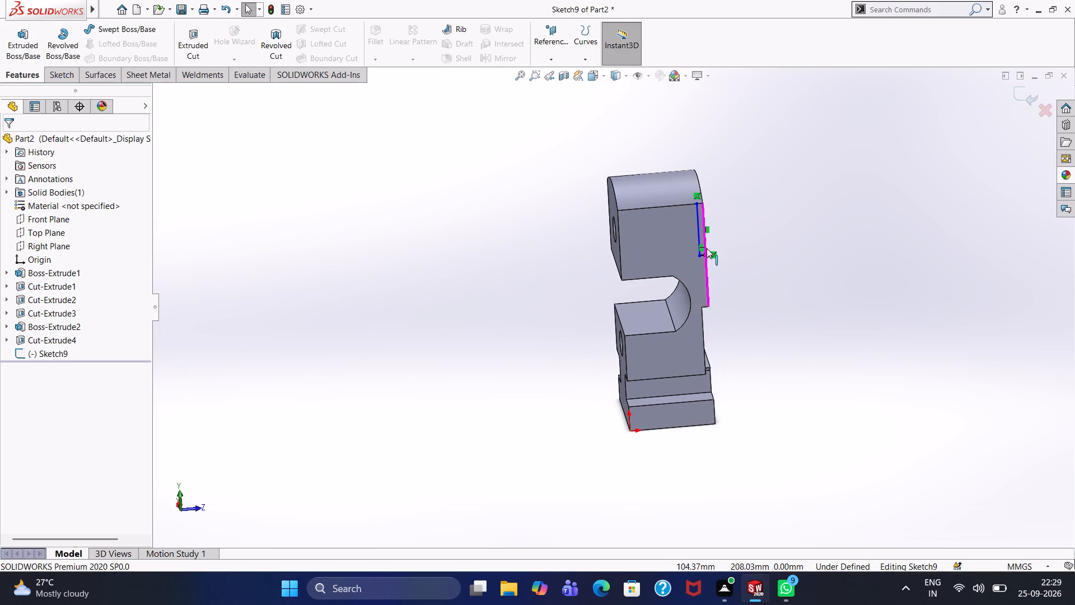
key("ctrl+z")
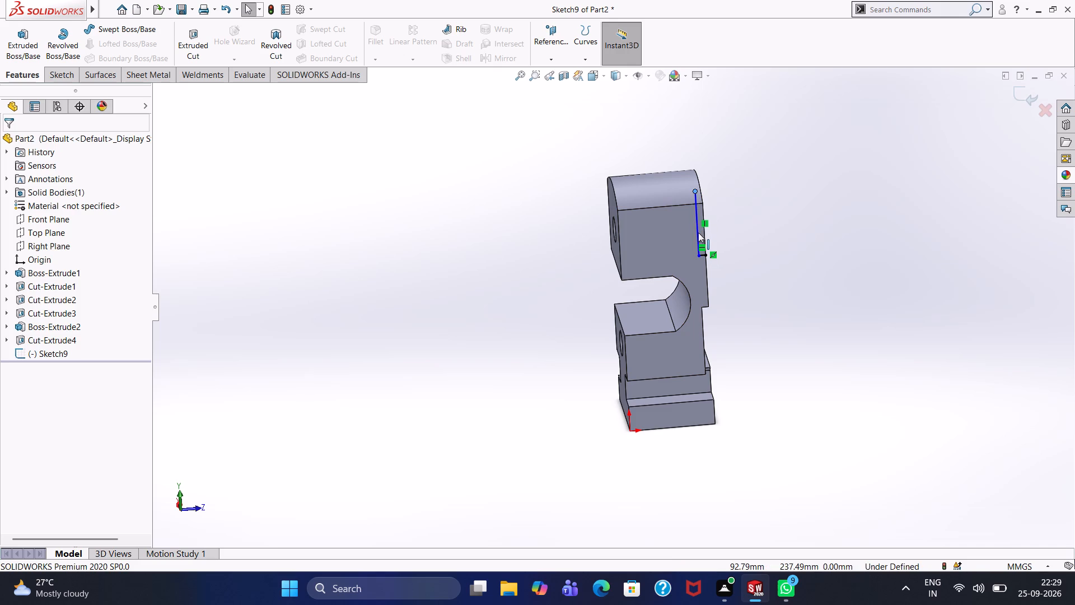
key("ctrl+z")
key("ctrl+z")
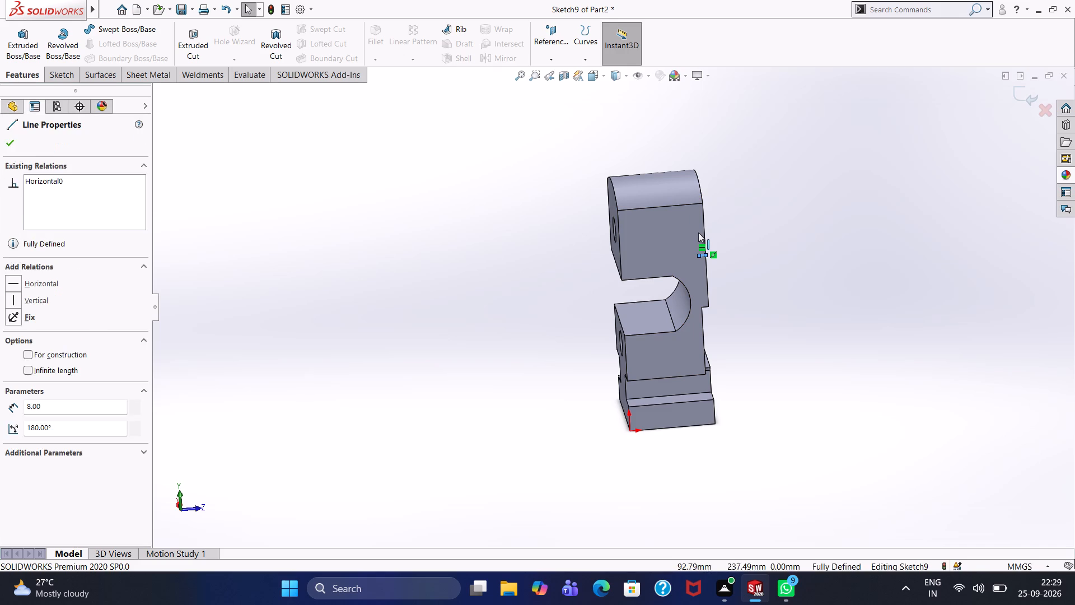
key("ctrl+z")
key("ctrl+z")
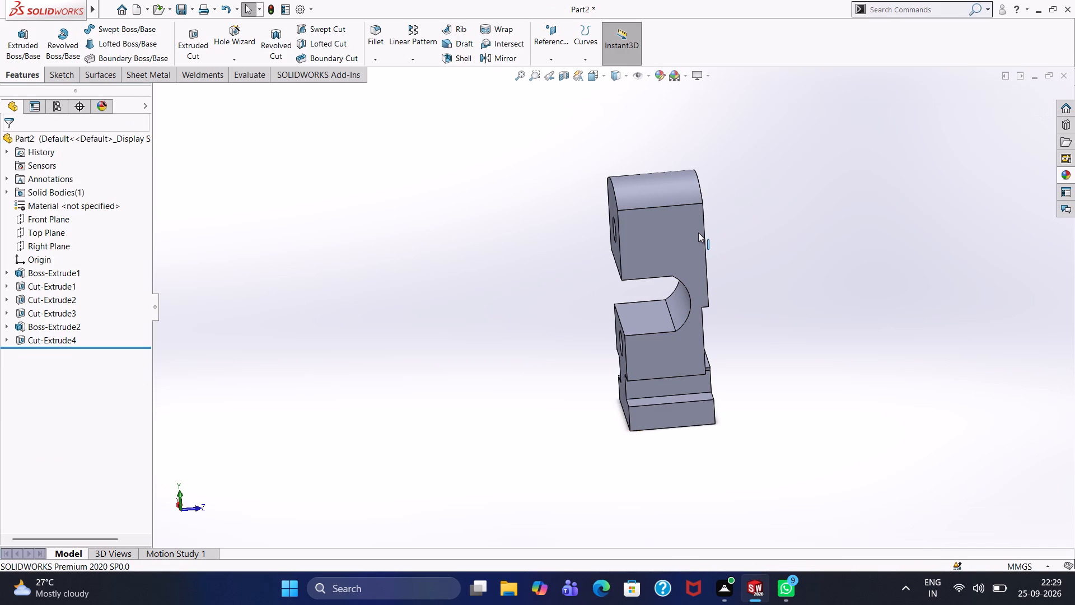
Undo the upper R15 hole's cut together with its circle sketch.
key("ctrl+z")
key("ctrl+z")
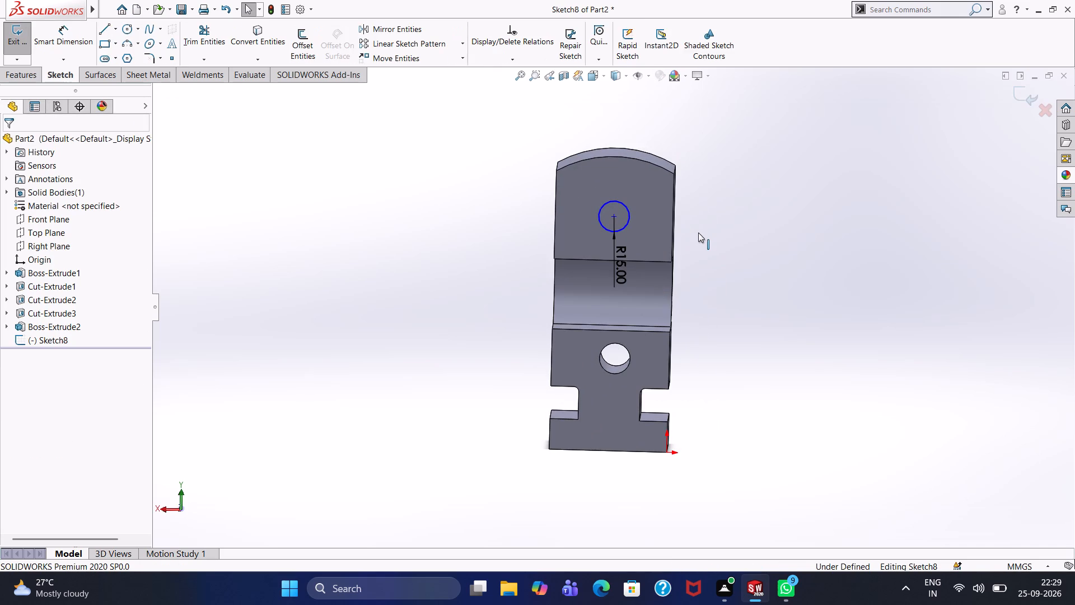
key("ctrl+z")
key("ctrl+z")
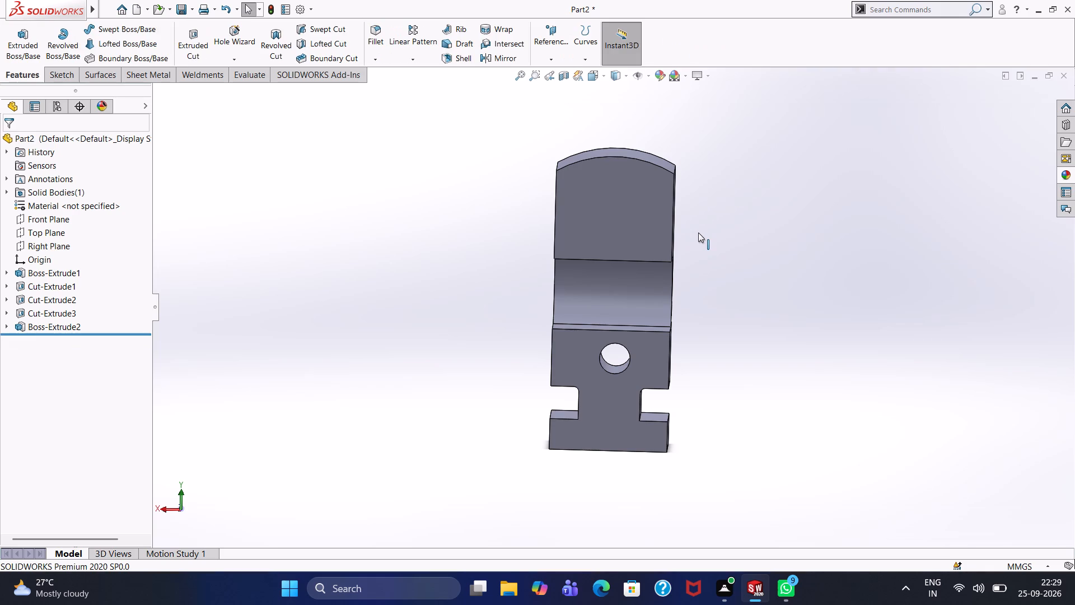
Undo the arched top's extrusion together with its arc sketch.
key("ctrl+z")
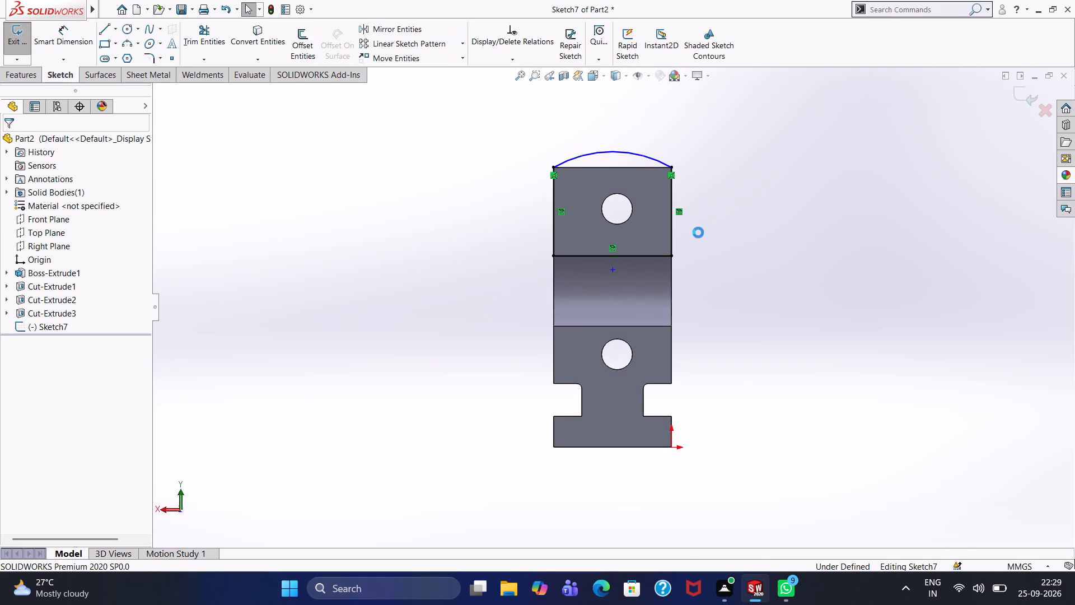
key("ctrl+z")
key("ctrl+z")
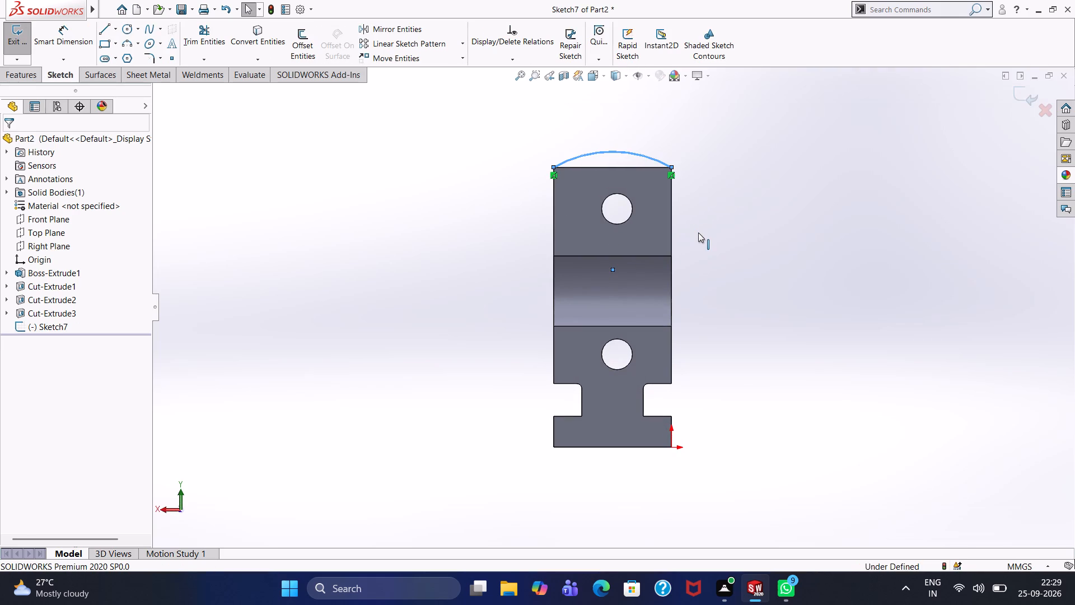
key("ctrl+z")
key("ctrl+z")
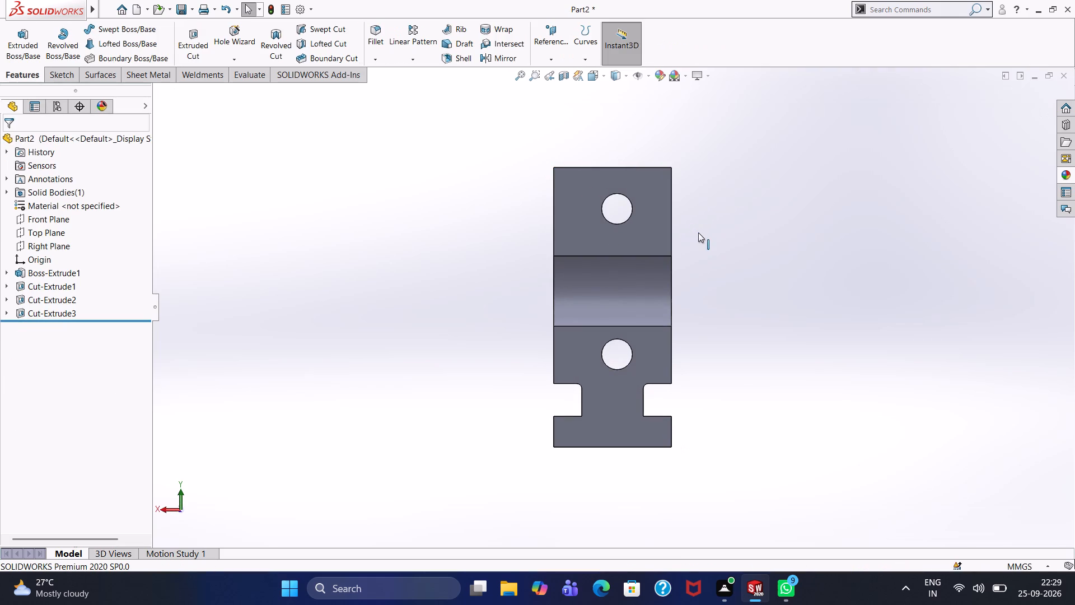
Undo the back-face step cuts together with their whole sketch on the C-shaped side face.
key("ctrl+z")
key("ctrl+z")
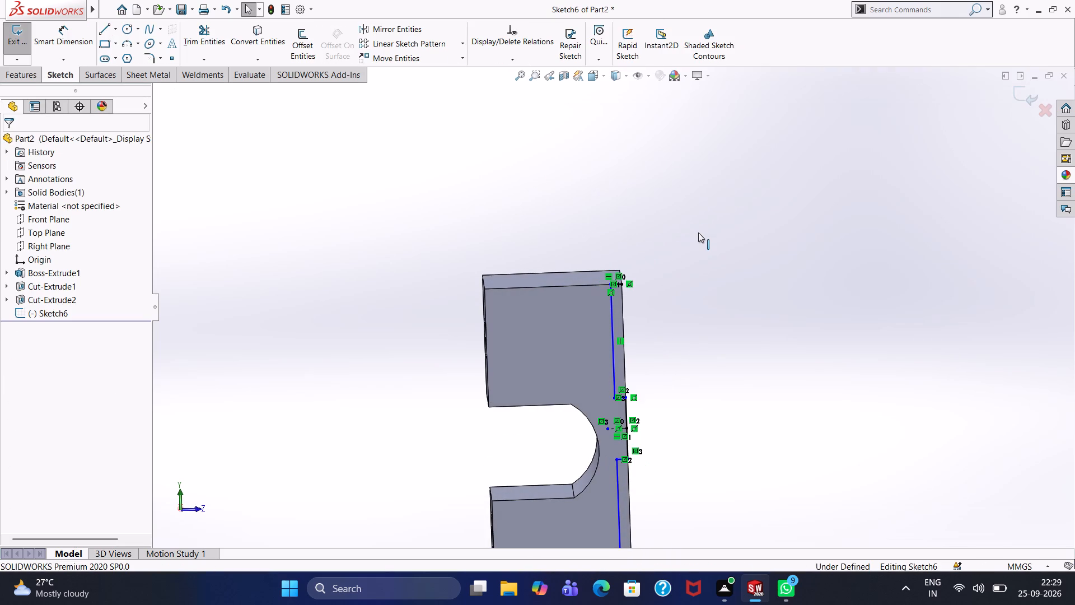
key("ctrl+z")
key("ctrl+z")
key("ctrl+z")
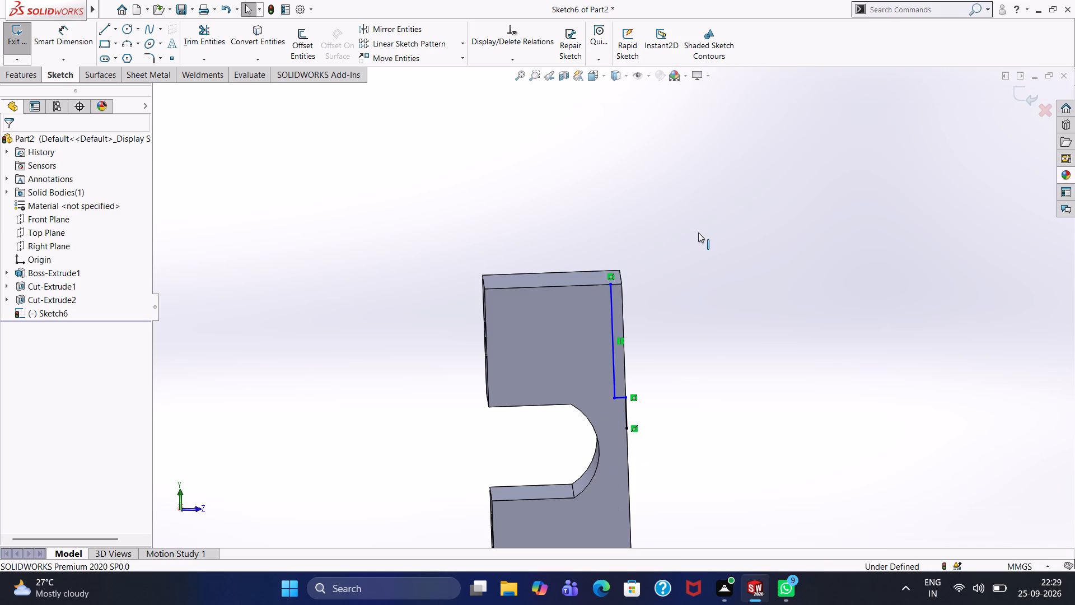
key("ctrl+z")
key("ctrl+z")
key("ctrl+z")
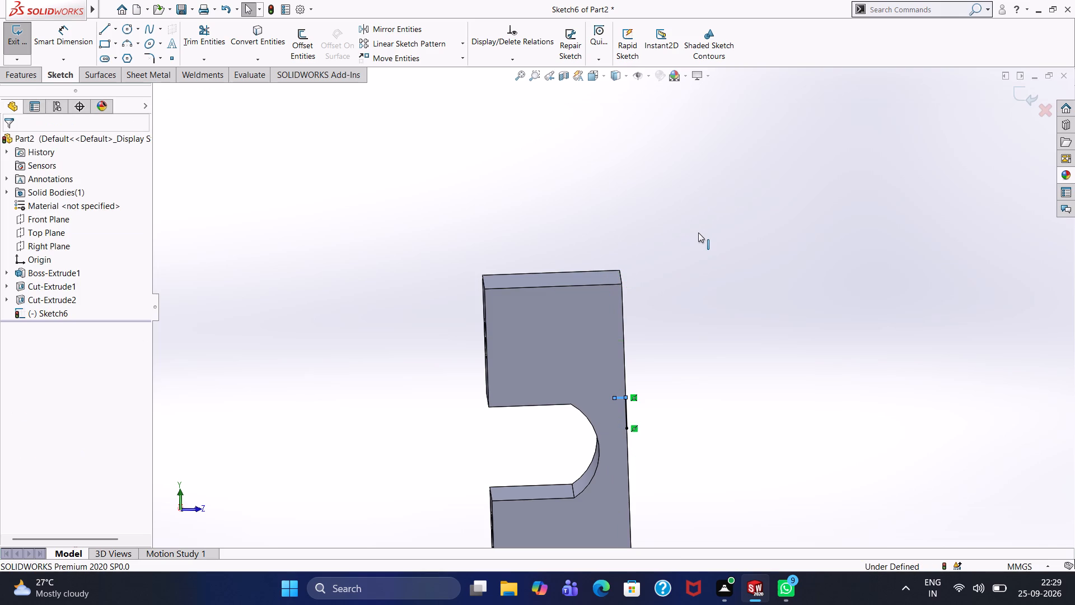
key("ctrl+z")
key("ctrl+z")
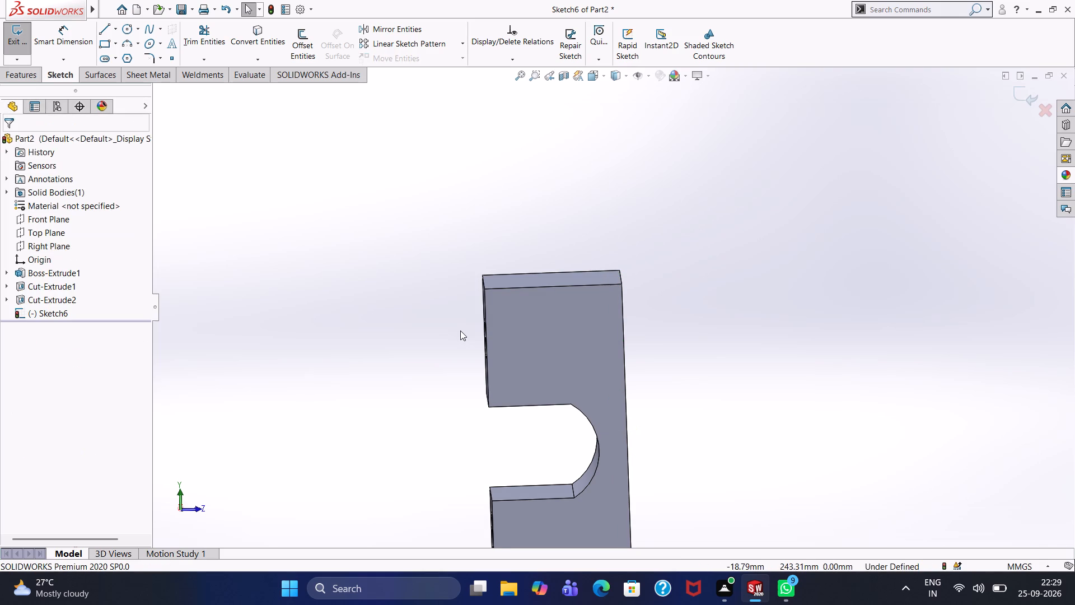
key("ctrl+z")
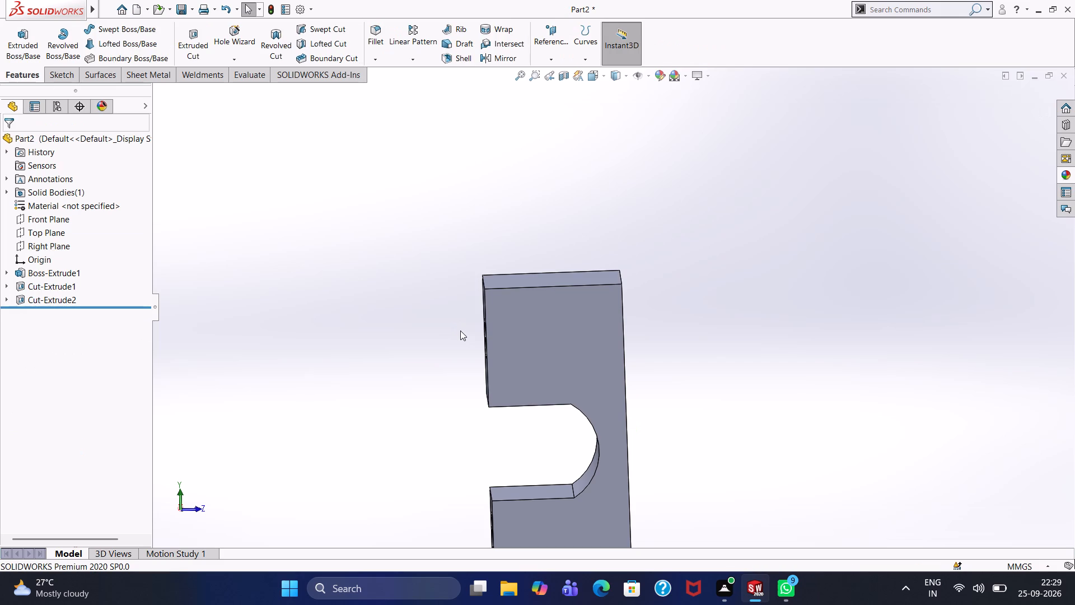
Undo the C-shaped R40 slot cut and cut-extrude its reopened profile Through All in both directions.
key("ctrl+z")
key("ctrl+z")
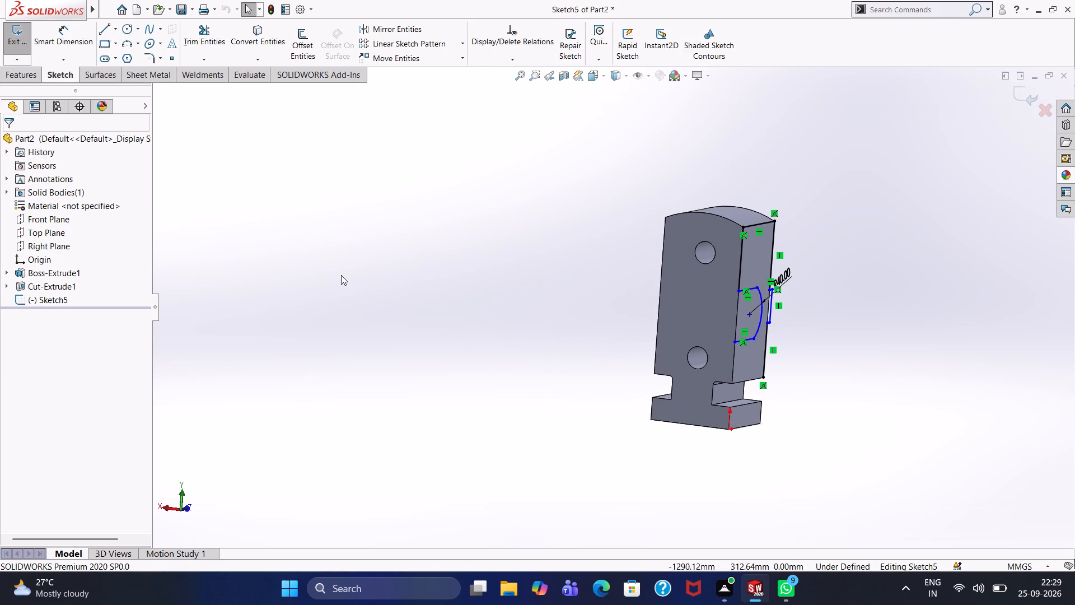
left_click(4, 78)
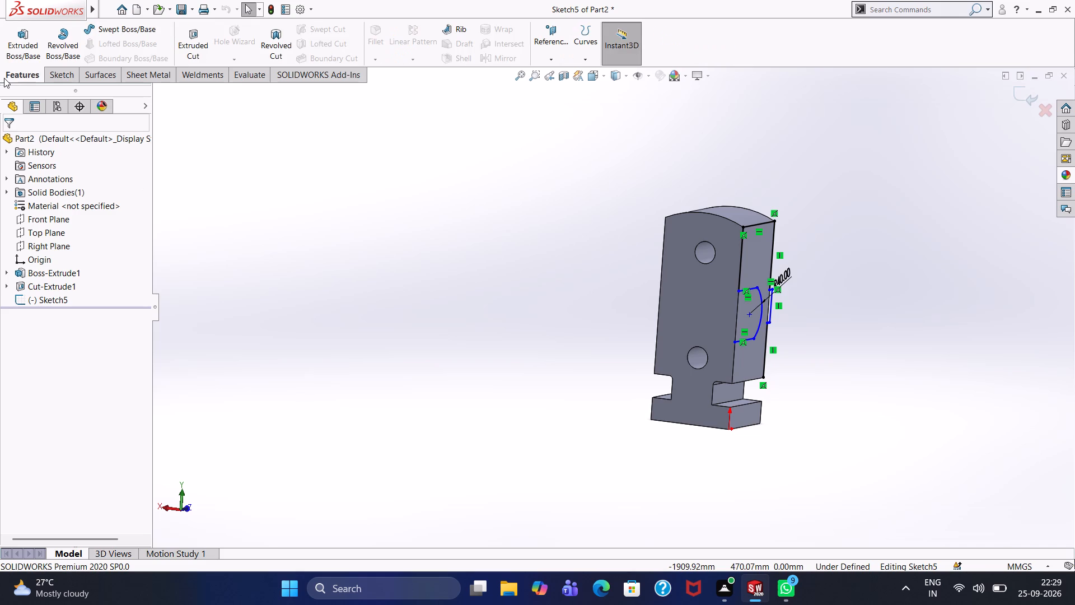
left_click(197, 39)
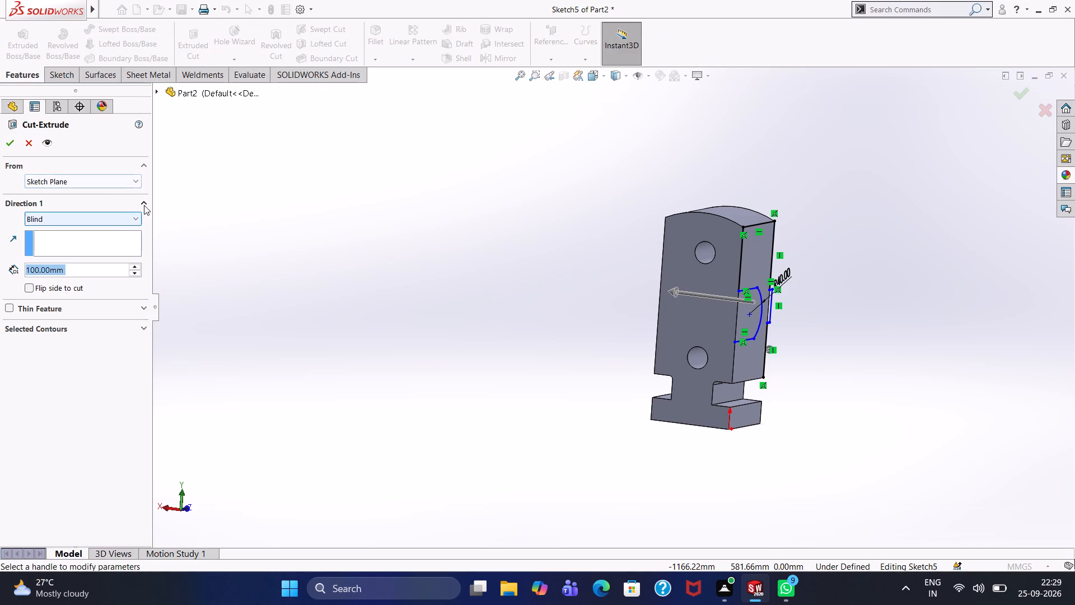
left_click(73, 220)
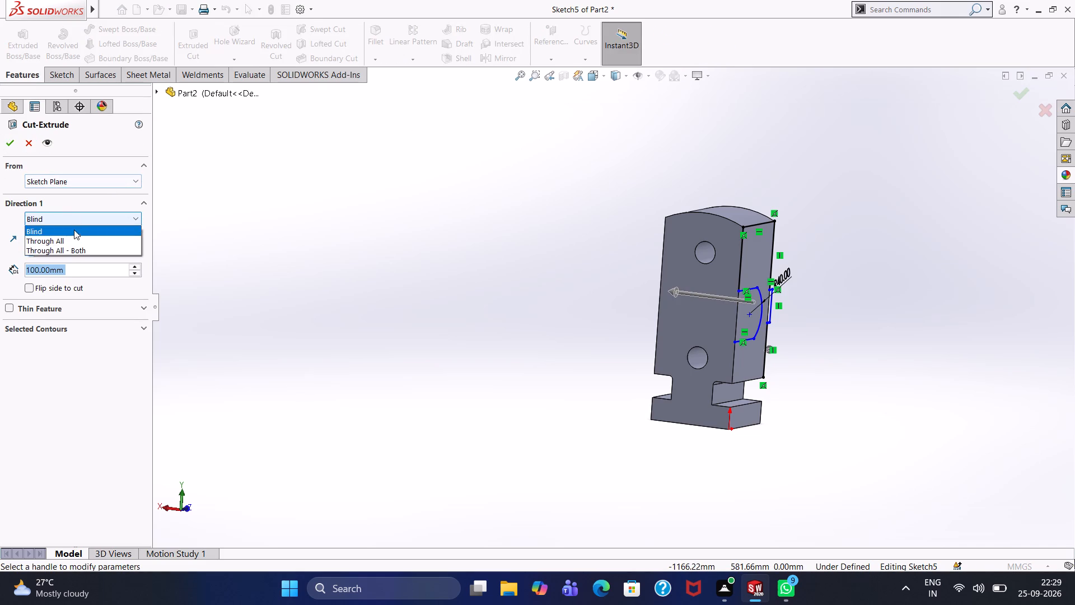
left_click(73, 236)
left_click(0, 141)
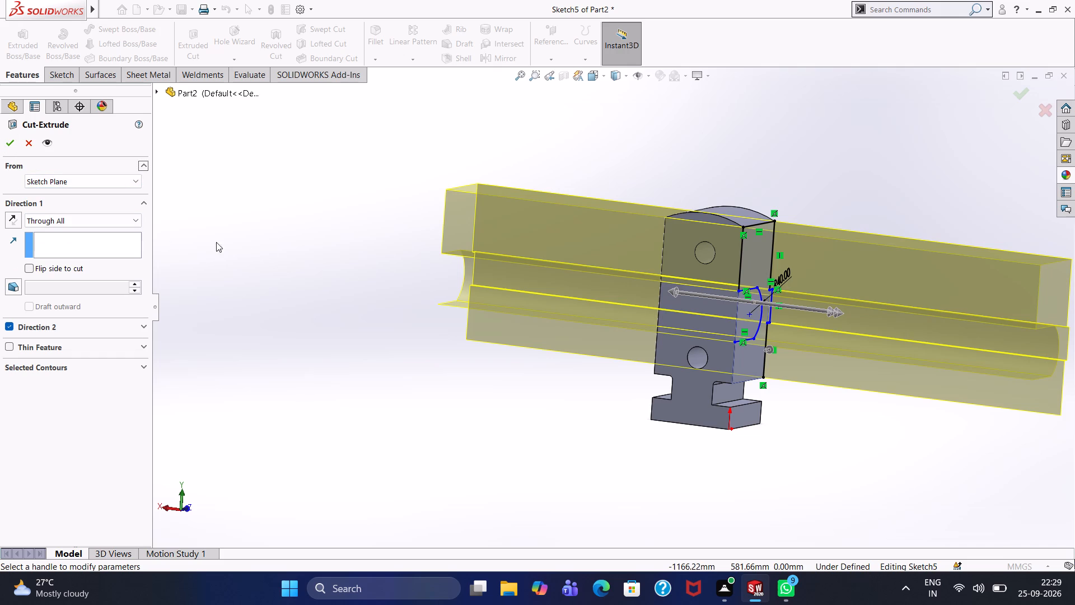
left_click(10, 146)
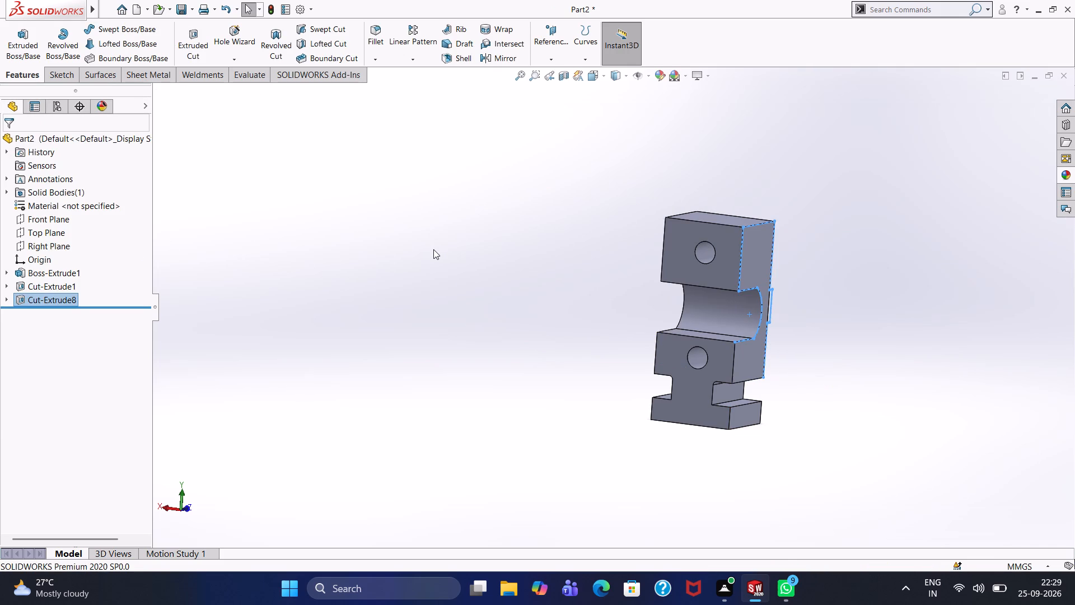
left_click(433, 249)
middle_click_drag(585, 246, 513, 252)
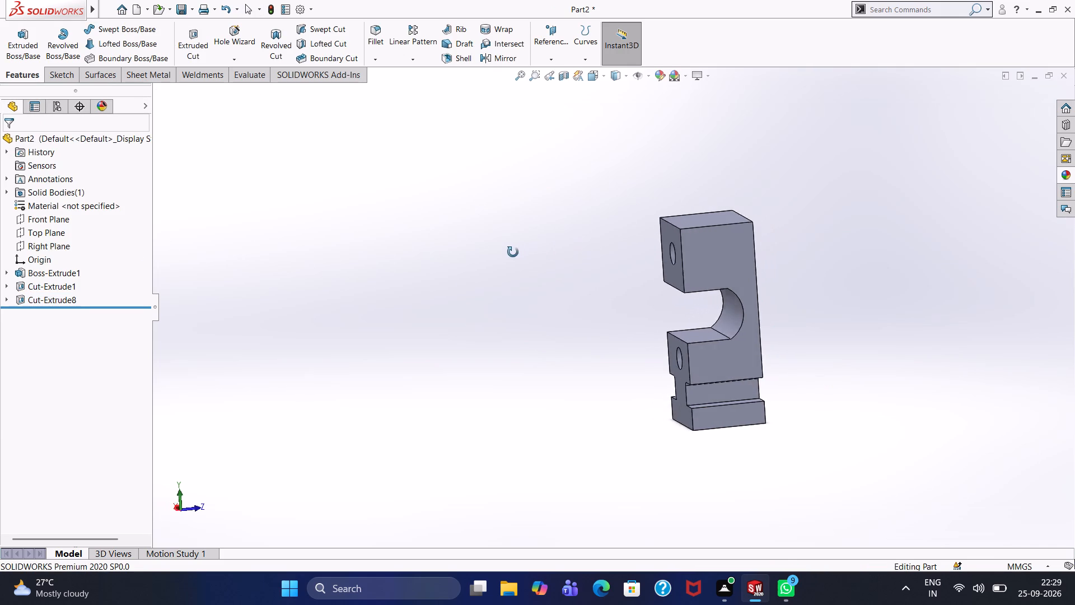
middle_click_drag(513, 252, 512, 252)
middle_click_drag(601, 284, 574, 279)
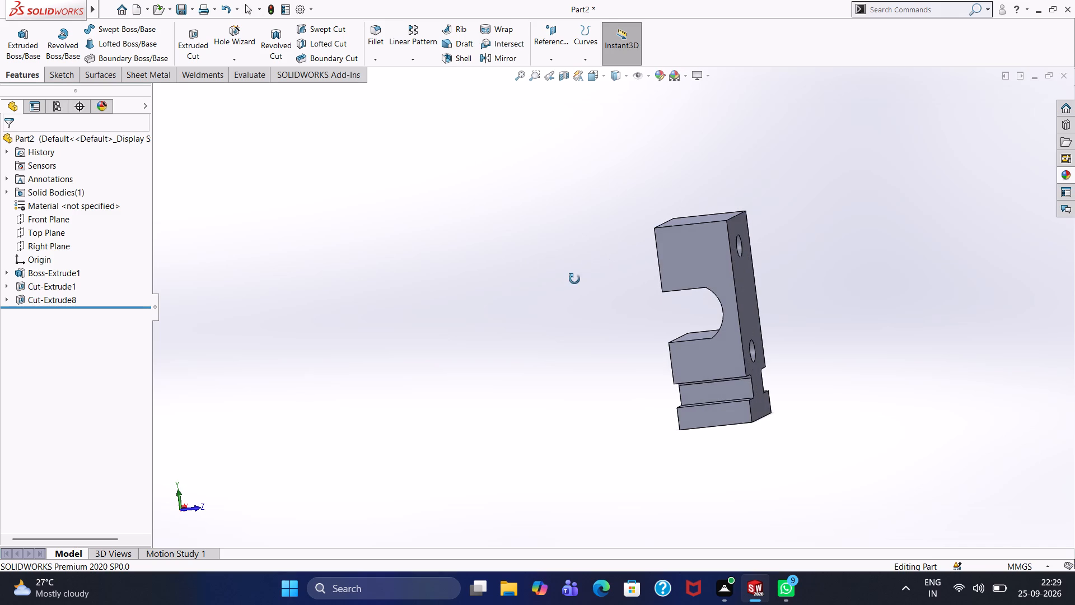
Start a new sketch on the block's C-shaped side face and view it face-on.
middle_click_drag(574, 279, 574, 279)
middle_click_drag(573, 278, 643, 303)
middle_click_drag(631, 279, 628, 280)
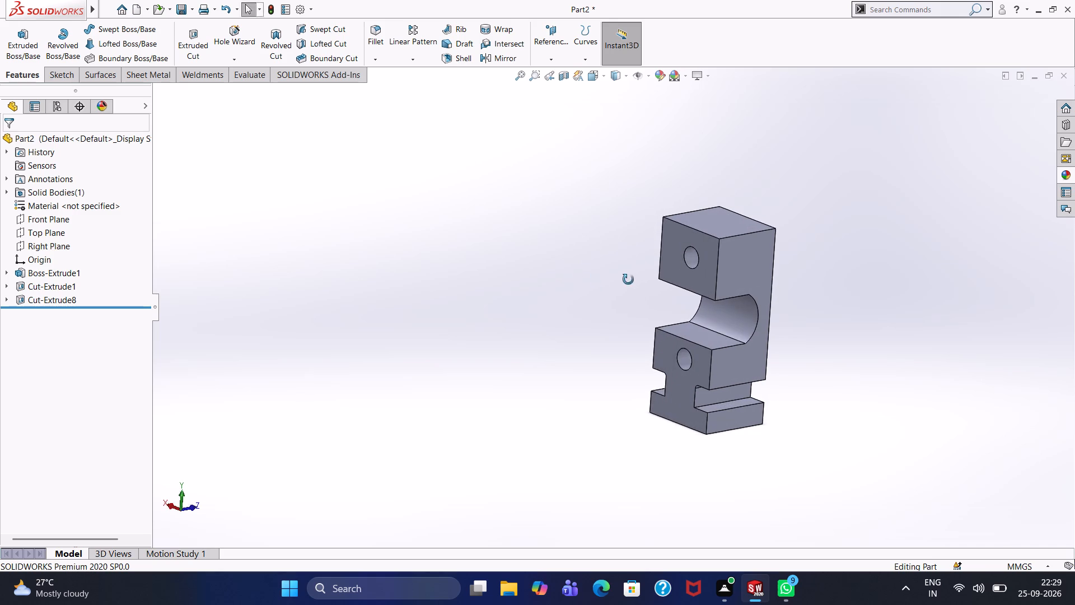
middle_click_drag(628, 280, 555, 273)
middle_click_drag(587, 268, 618, 217)
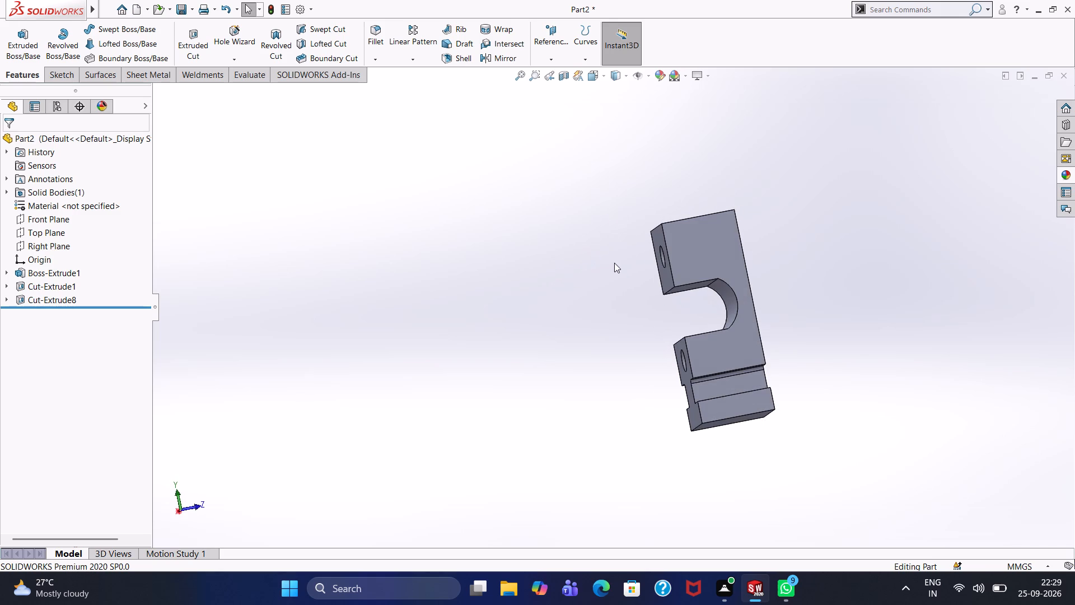
left_click(700, 260)
left_click(742, 229)
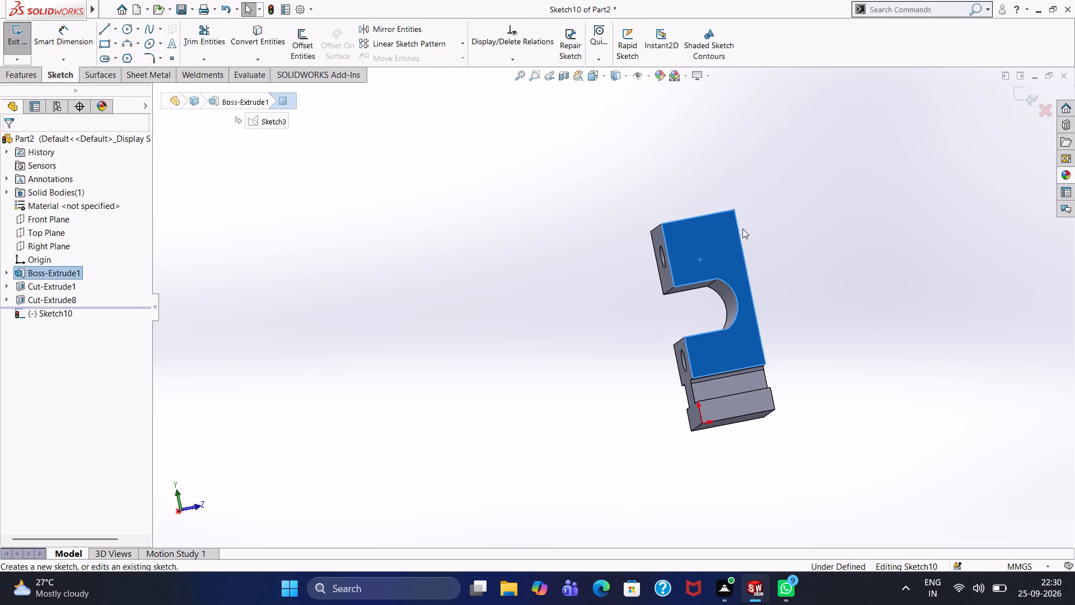
key("ctrl+8")
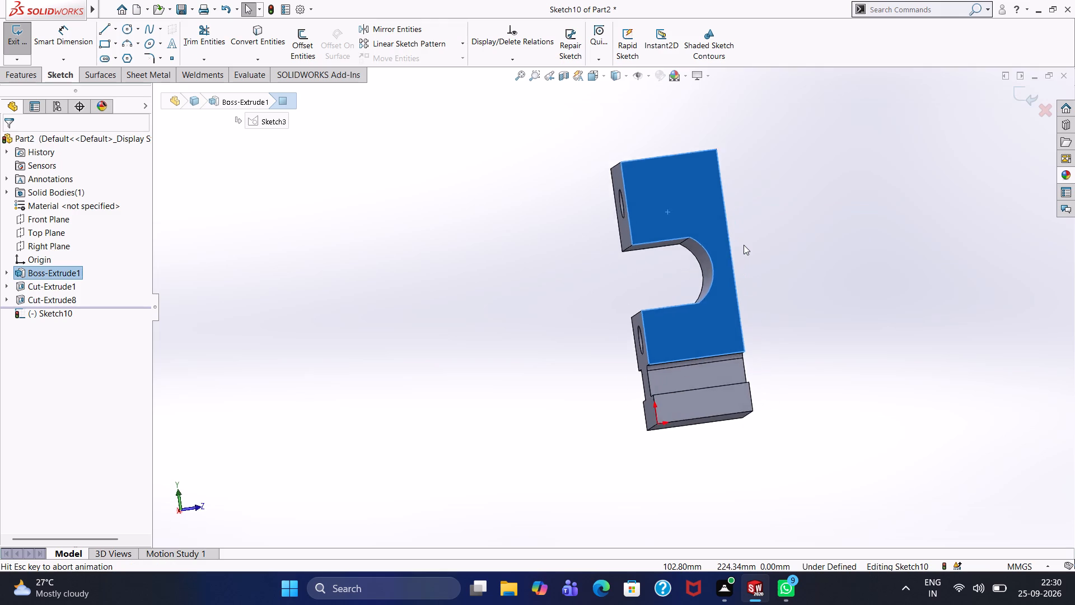
left_click(714, 252)
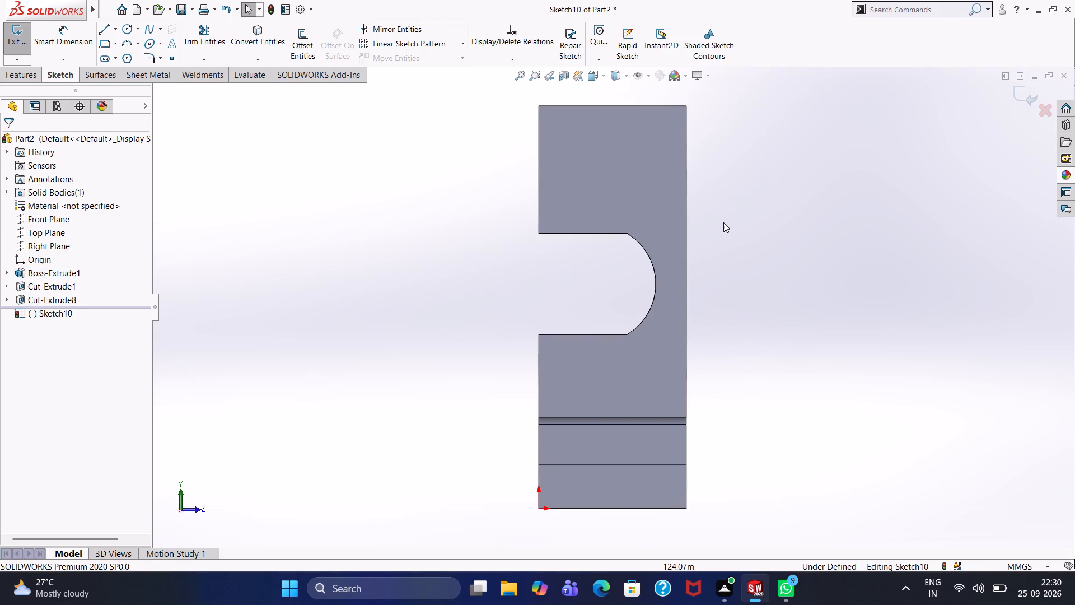
scroll(723, 222, "down", 1)
scroll(723, 220, "up", 4)
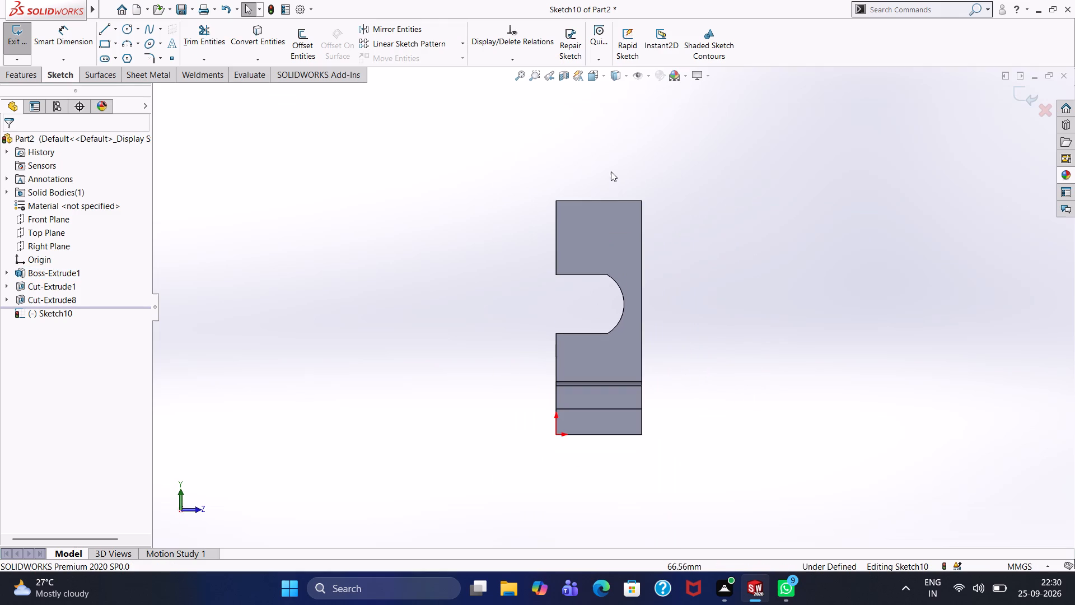
scroll(610, 171, "down", 1)
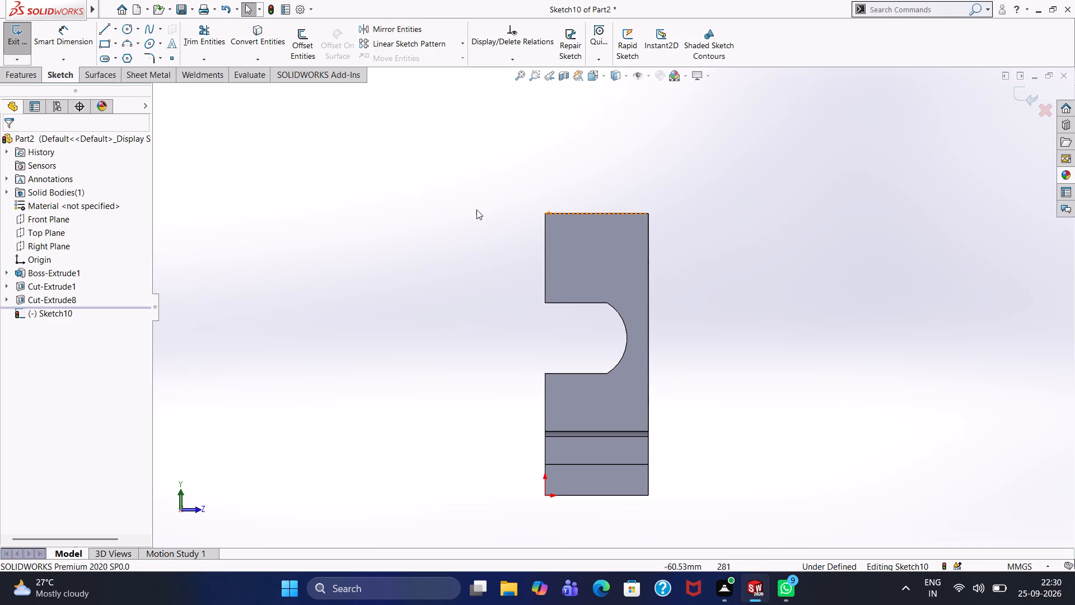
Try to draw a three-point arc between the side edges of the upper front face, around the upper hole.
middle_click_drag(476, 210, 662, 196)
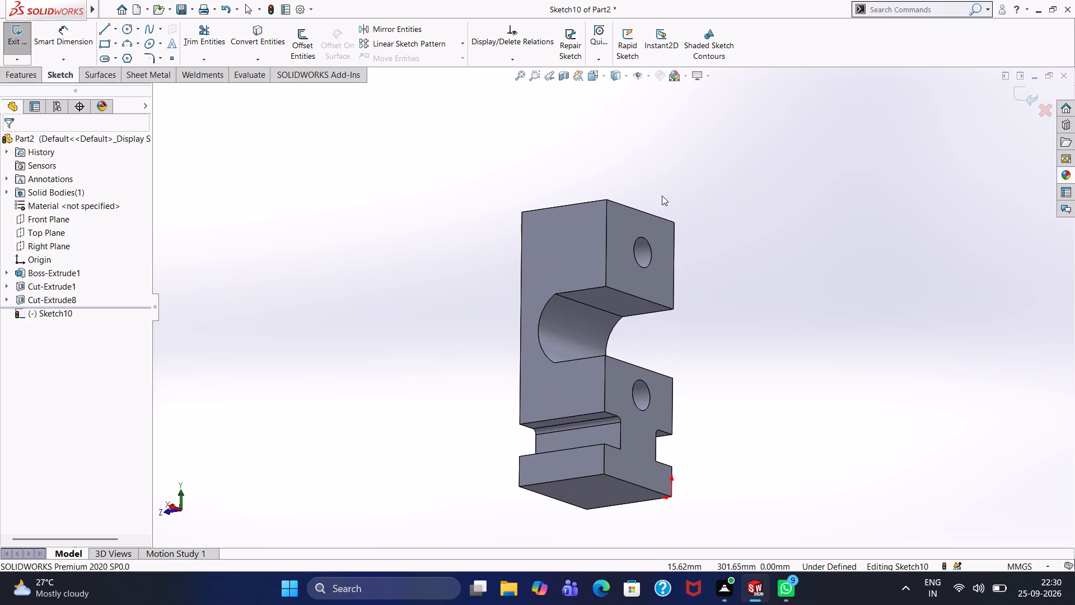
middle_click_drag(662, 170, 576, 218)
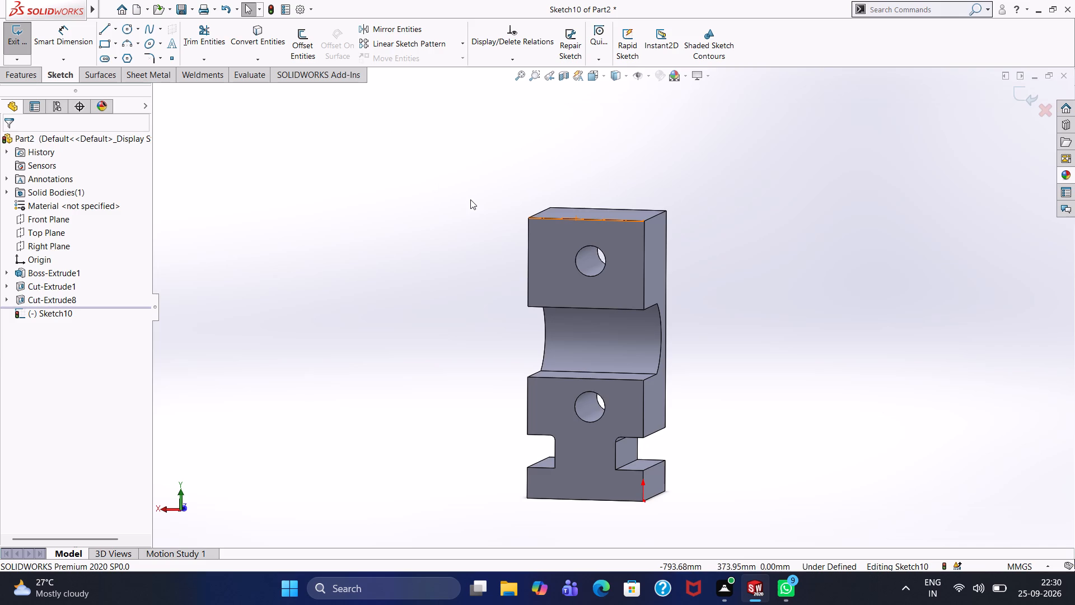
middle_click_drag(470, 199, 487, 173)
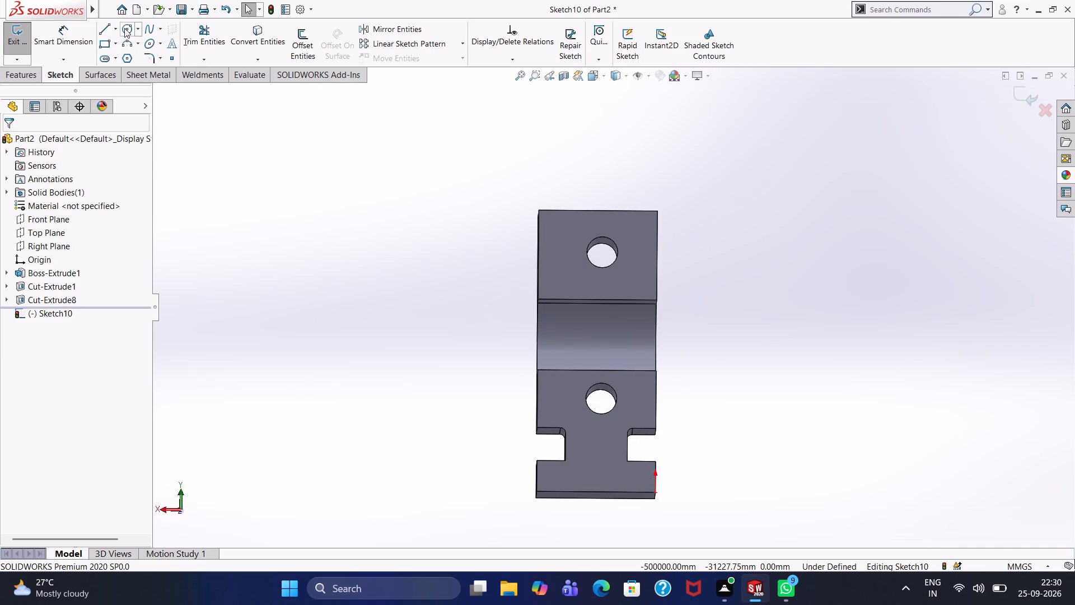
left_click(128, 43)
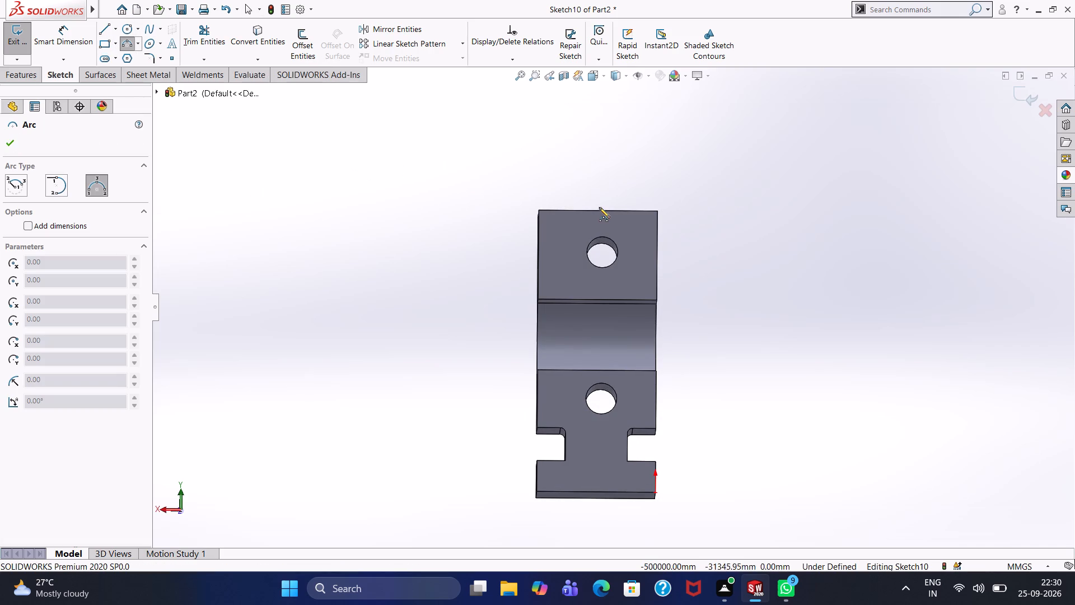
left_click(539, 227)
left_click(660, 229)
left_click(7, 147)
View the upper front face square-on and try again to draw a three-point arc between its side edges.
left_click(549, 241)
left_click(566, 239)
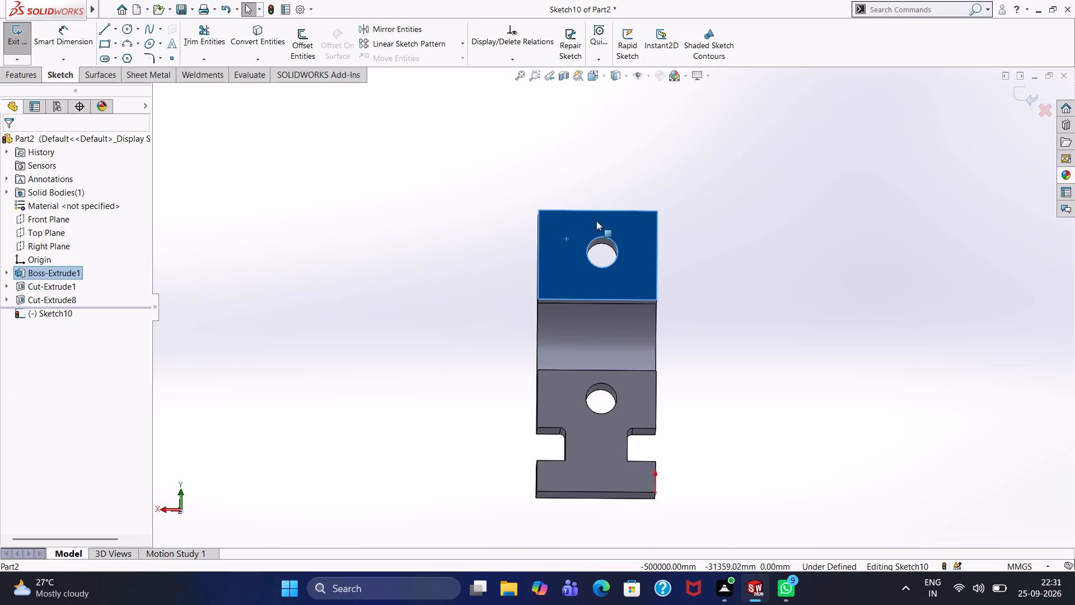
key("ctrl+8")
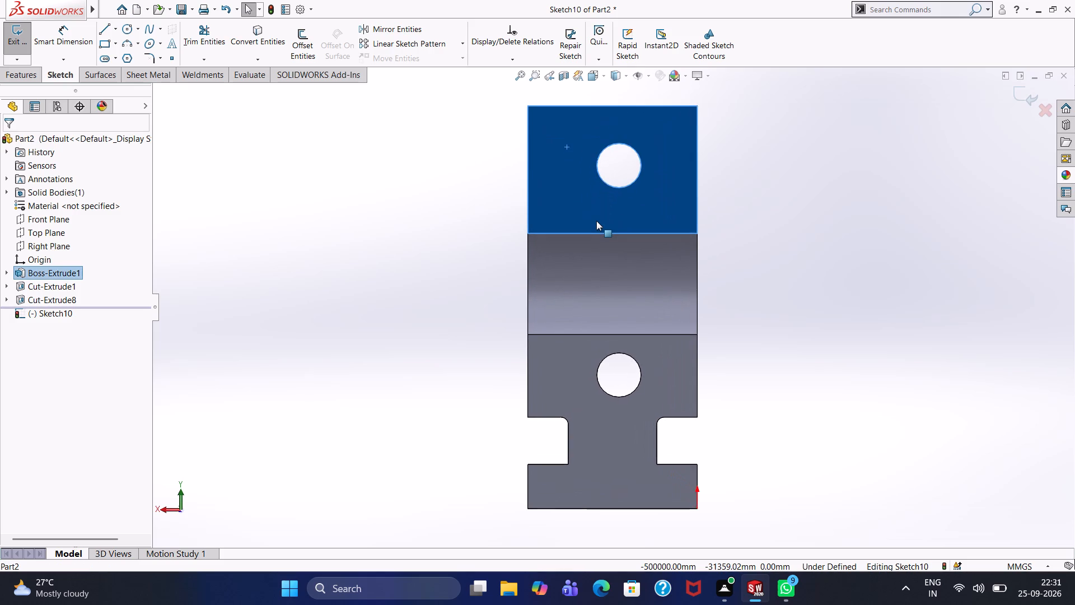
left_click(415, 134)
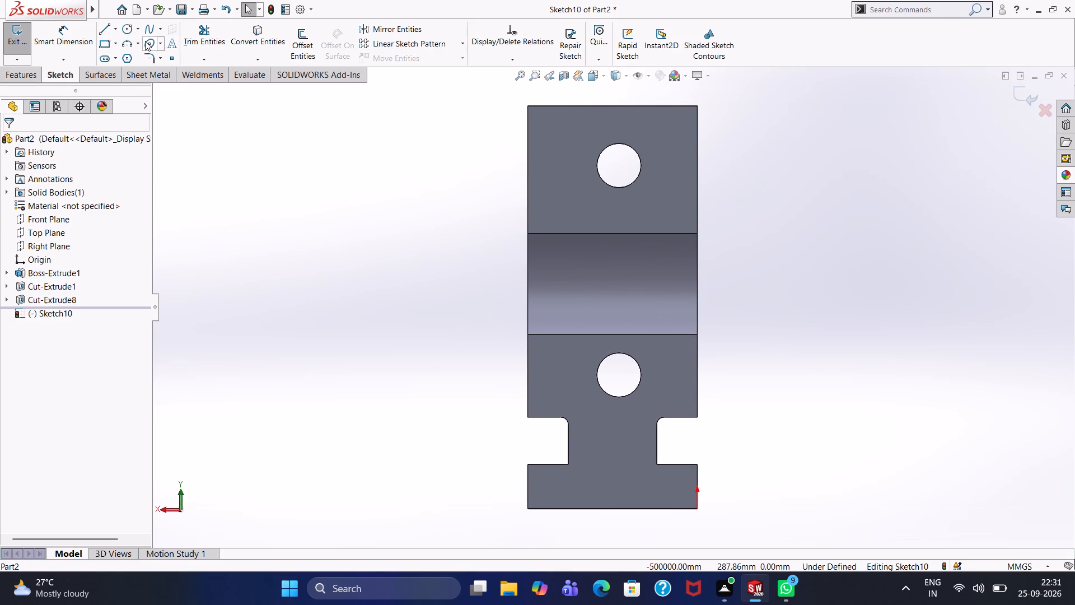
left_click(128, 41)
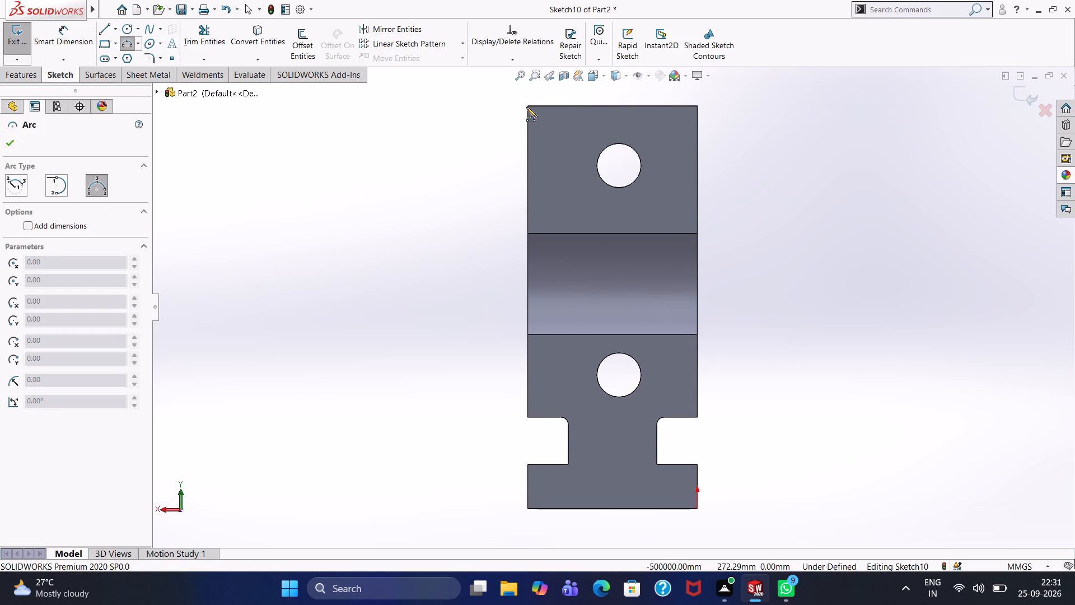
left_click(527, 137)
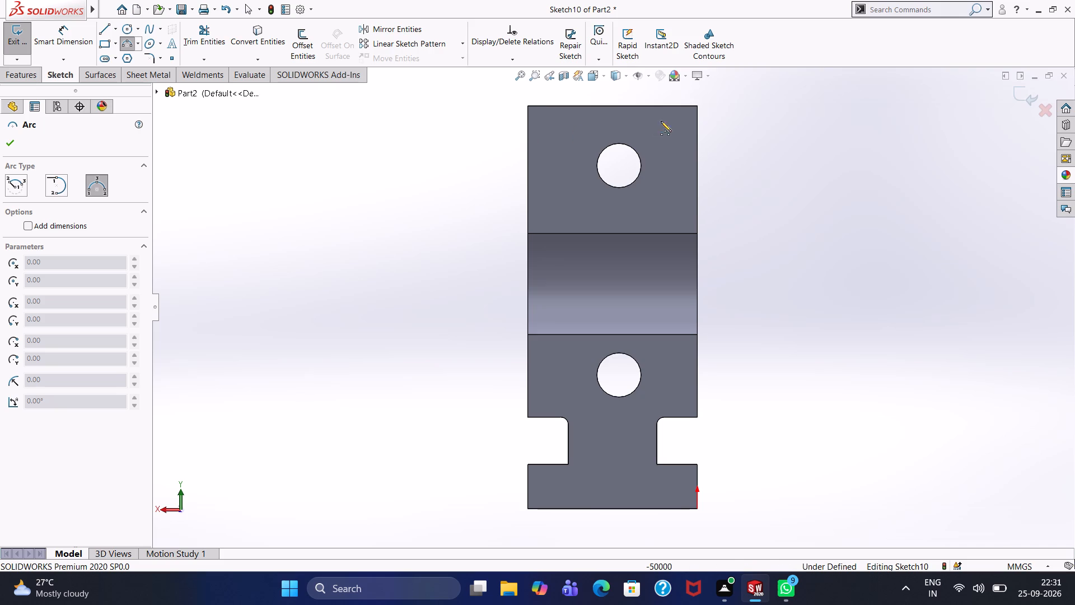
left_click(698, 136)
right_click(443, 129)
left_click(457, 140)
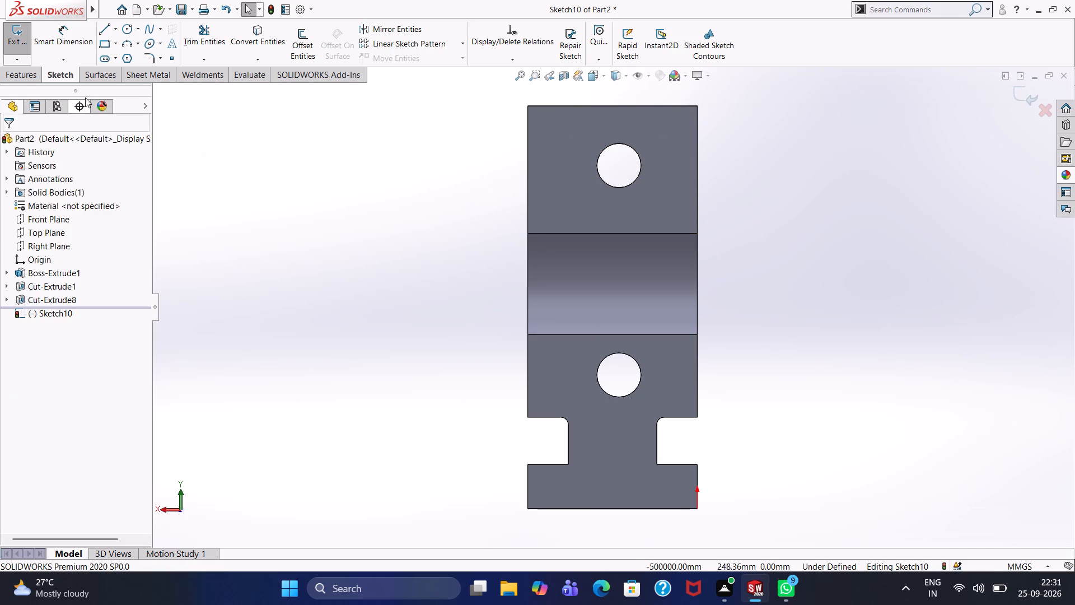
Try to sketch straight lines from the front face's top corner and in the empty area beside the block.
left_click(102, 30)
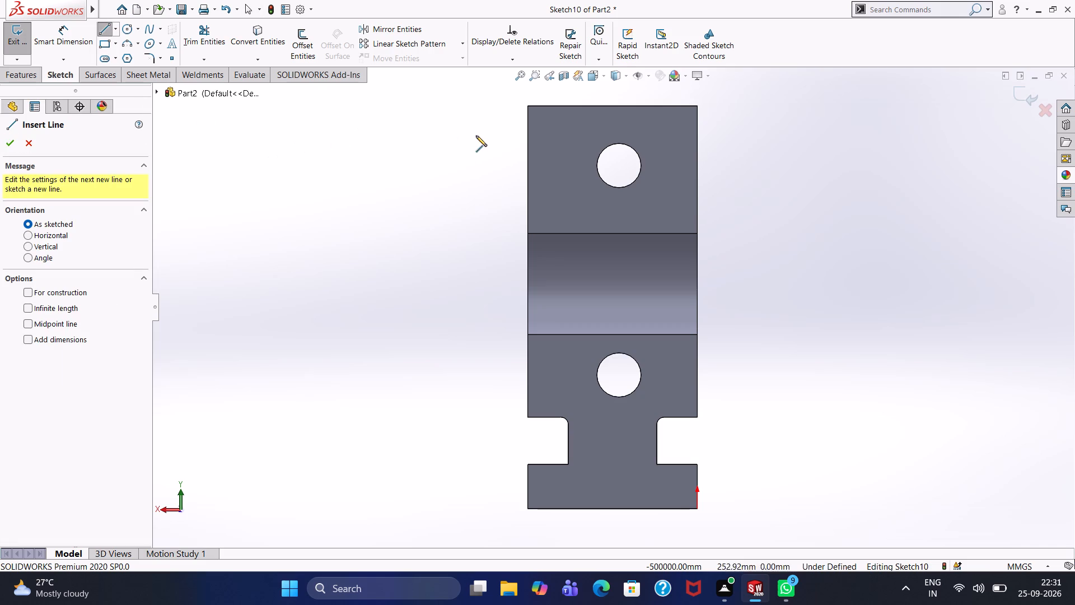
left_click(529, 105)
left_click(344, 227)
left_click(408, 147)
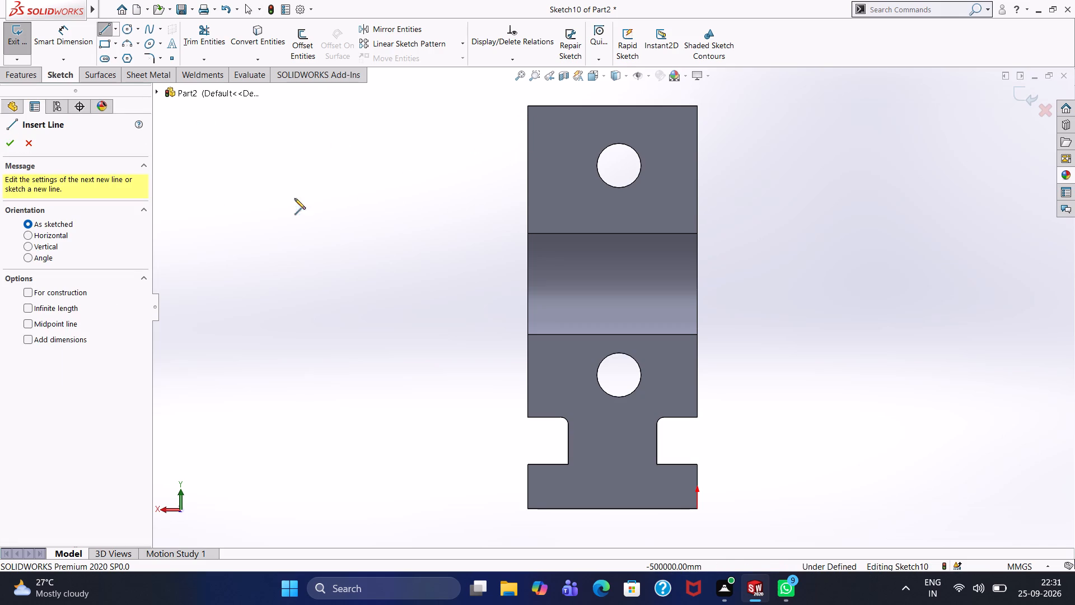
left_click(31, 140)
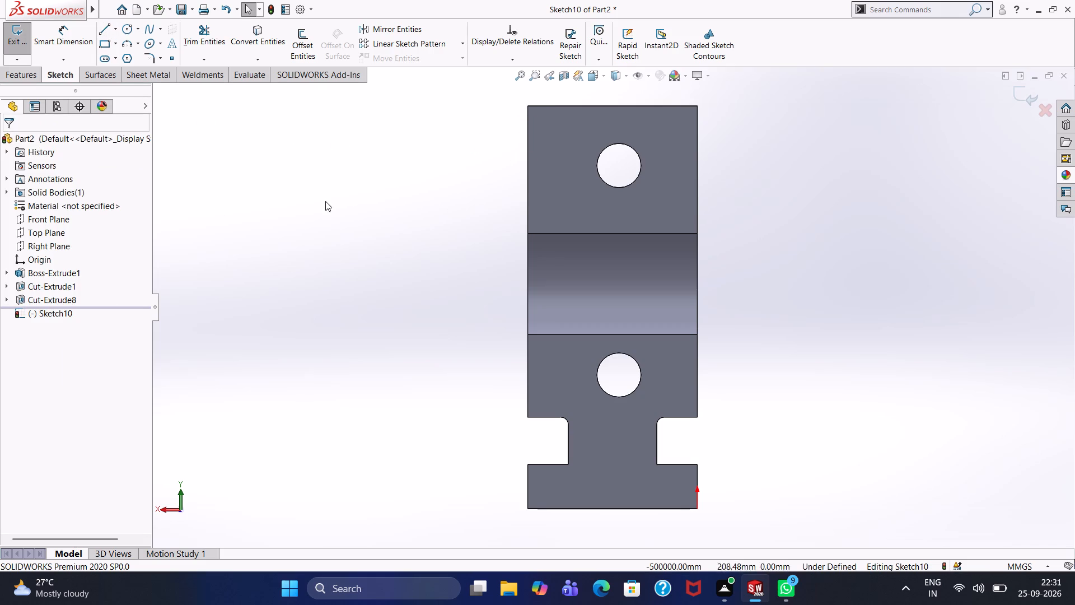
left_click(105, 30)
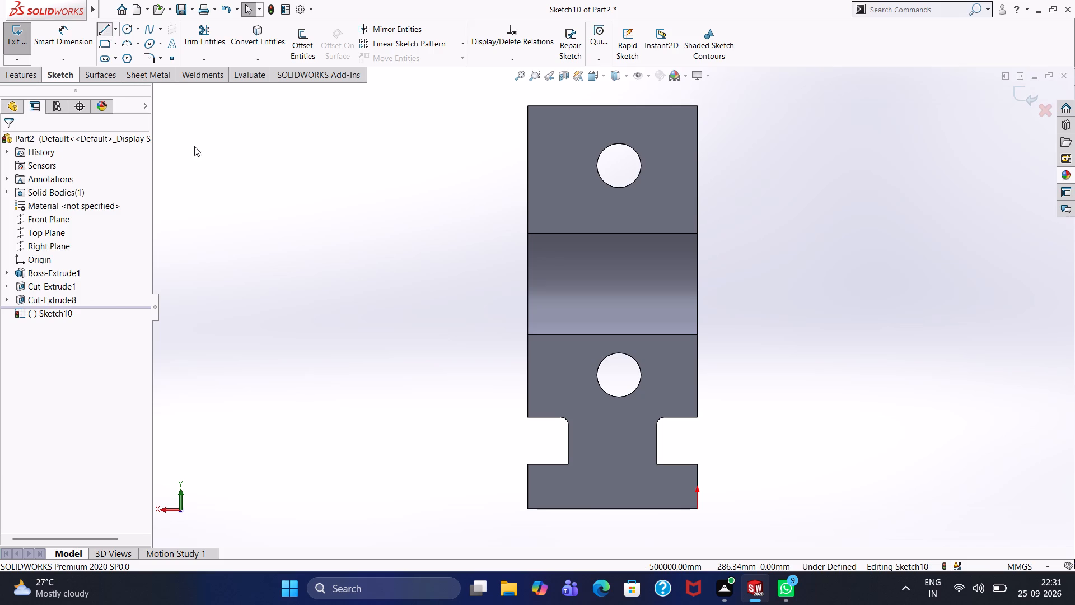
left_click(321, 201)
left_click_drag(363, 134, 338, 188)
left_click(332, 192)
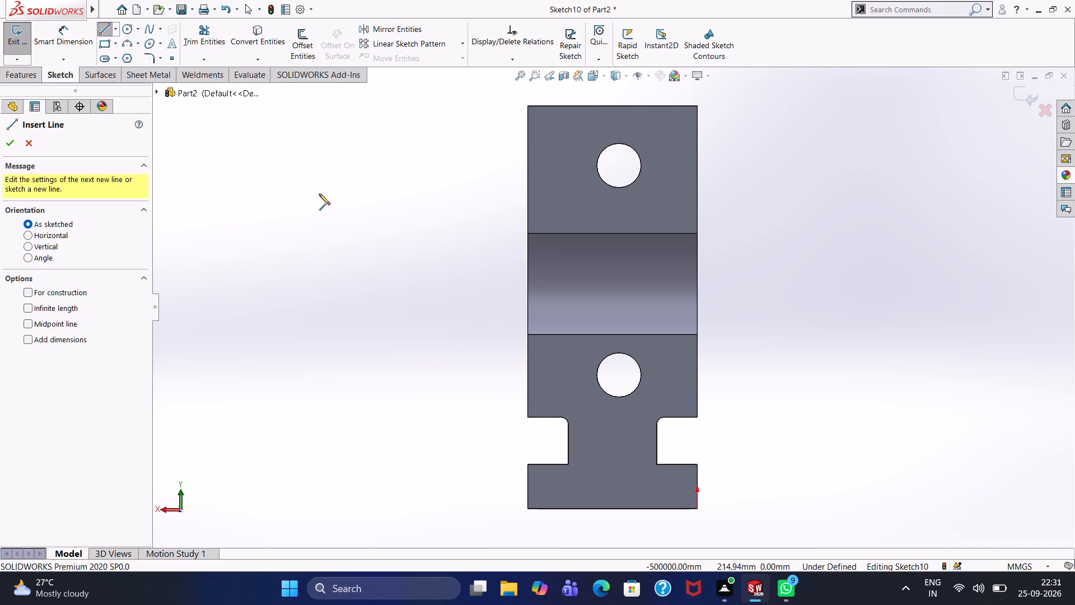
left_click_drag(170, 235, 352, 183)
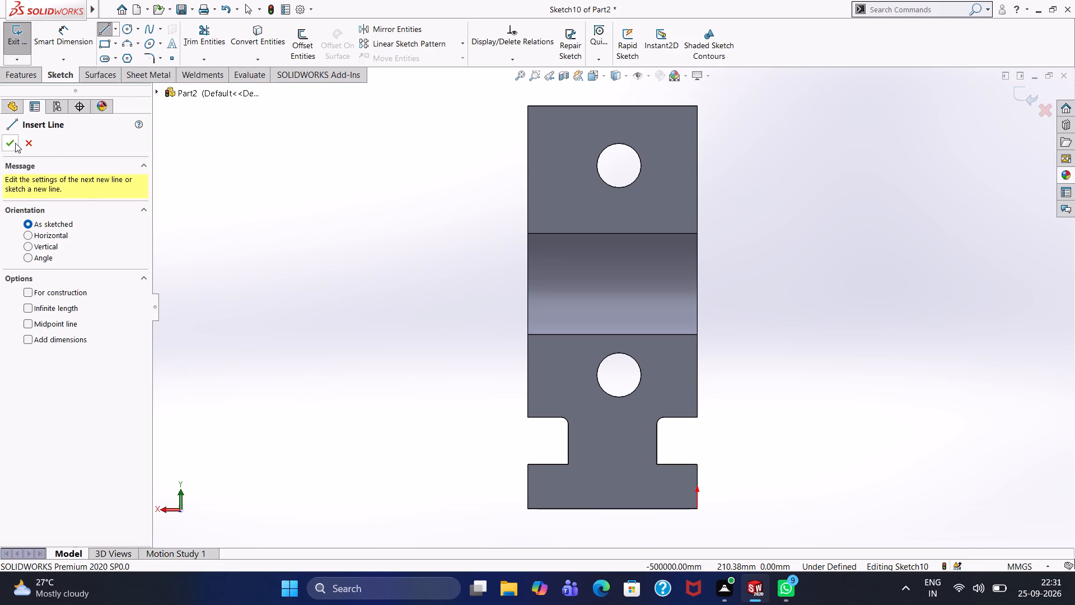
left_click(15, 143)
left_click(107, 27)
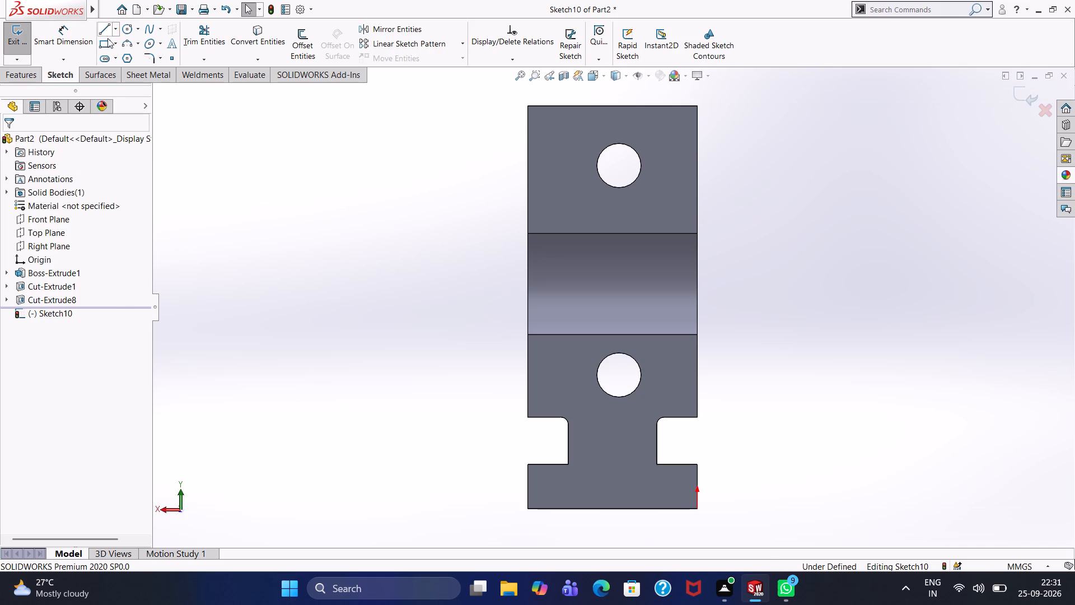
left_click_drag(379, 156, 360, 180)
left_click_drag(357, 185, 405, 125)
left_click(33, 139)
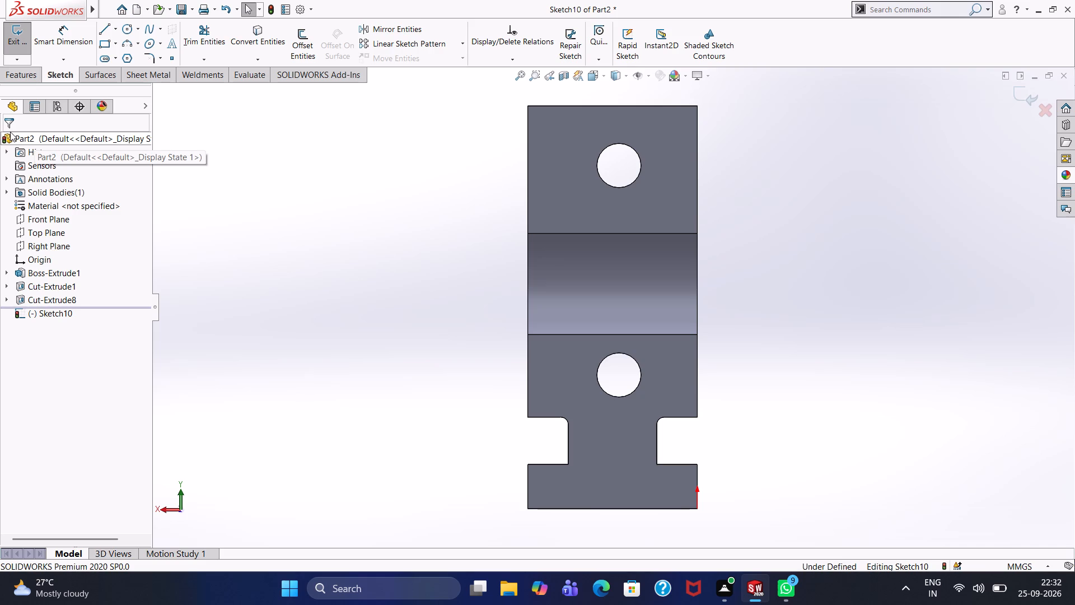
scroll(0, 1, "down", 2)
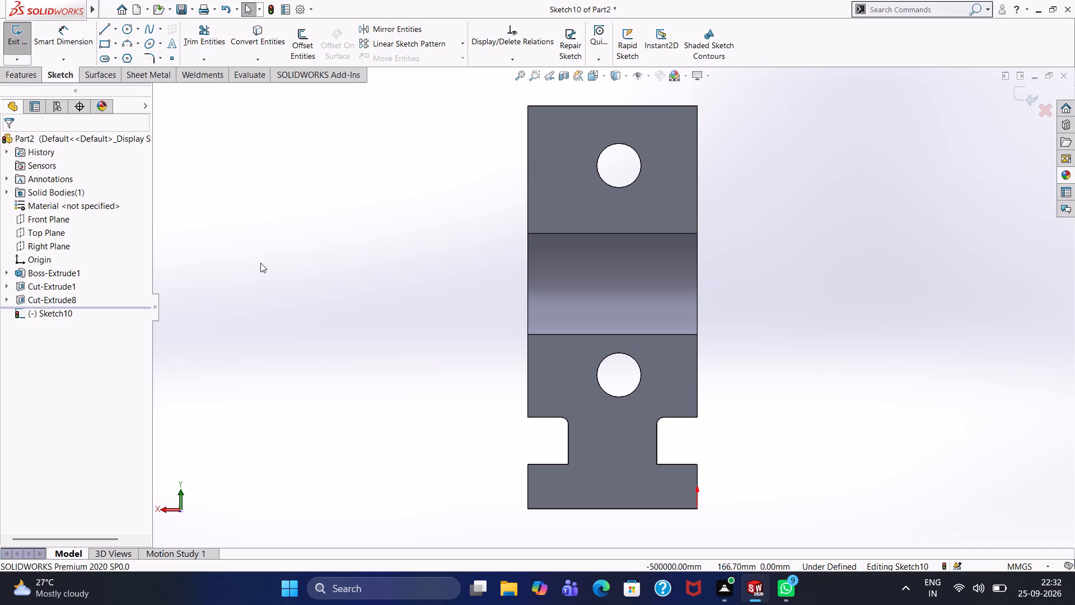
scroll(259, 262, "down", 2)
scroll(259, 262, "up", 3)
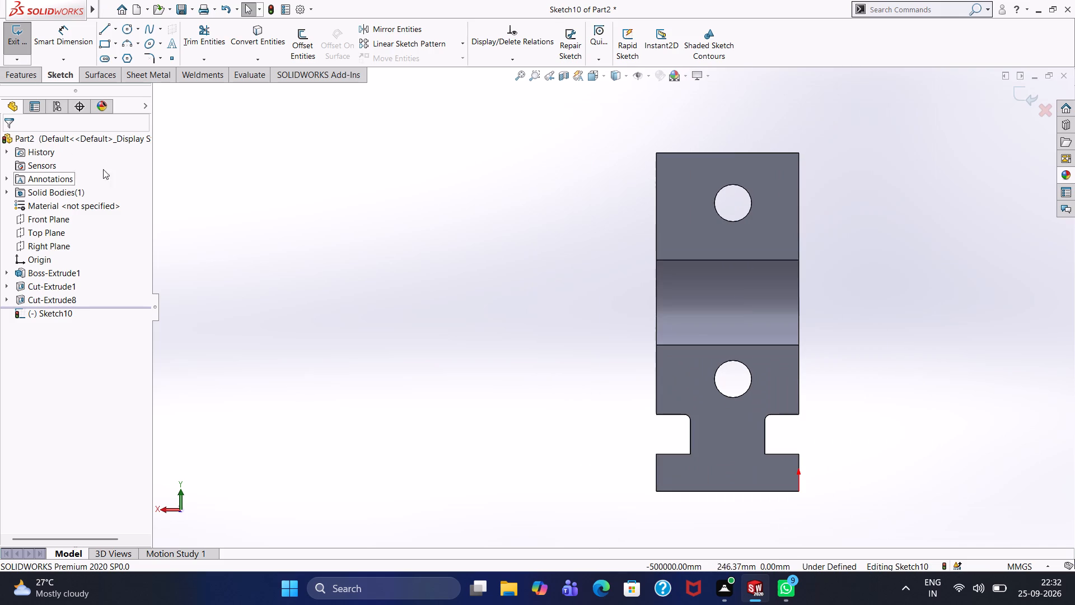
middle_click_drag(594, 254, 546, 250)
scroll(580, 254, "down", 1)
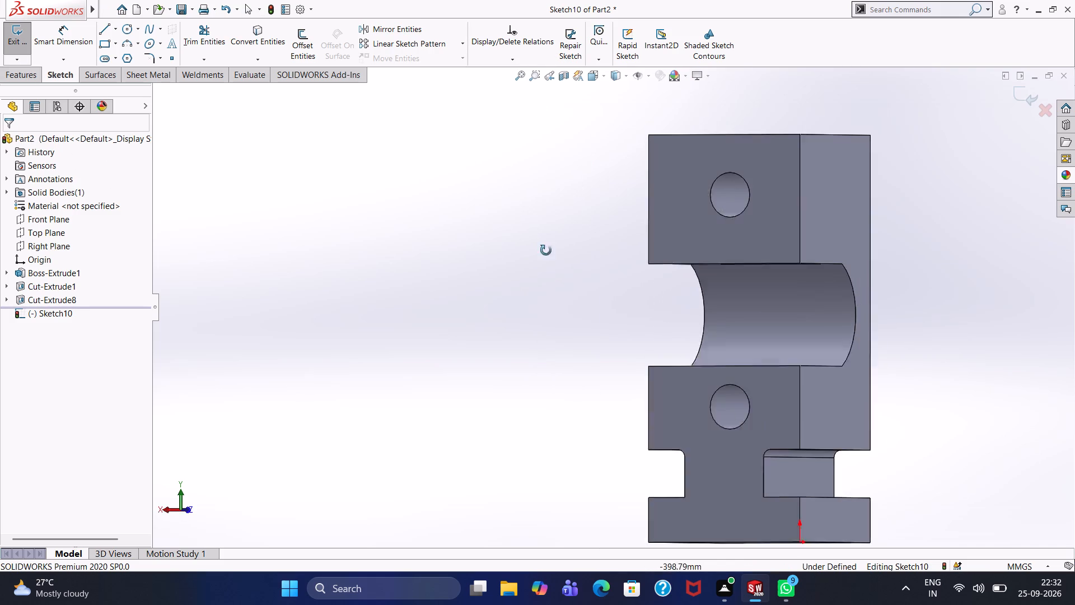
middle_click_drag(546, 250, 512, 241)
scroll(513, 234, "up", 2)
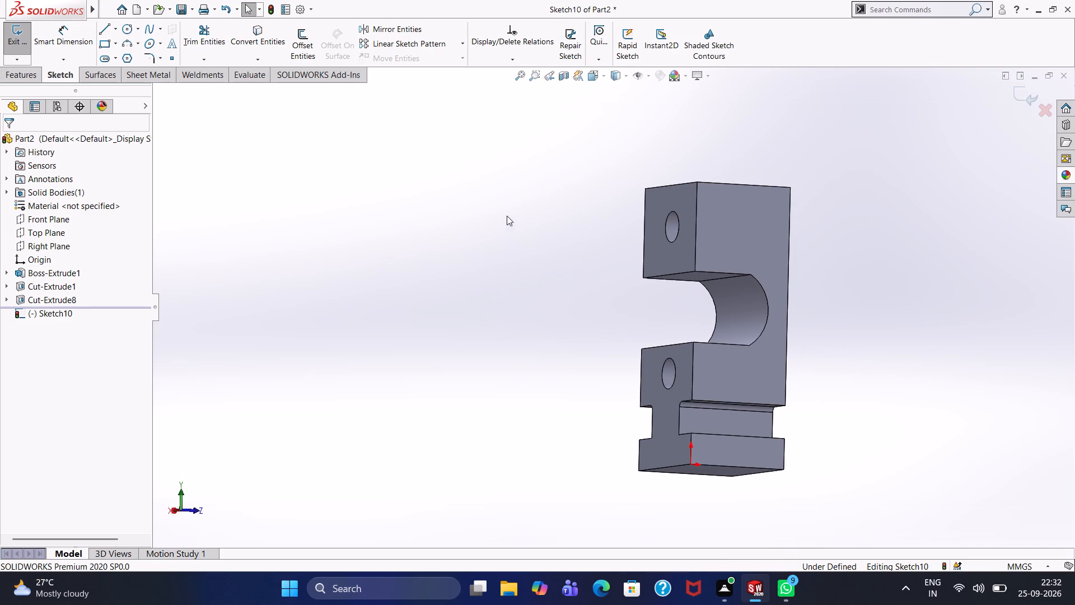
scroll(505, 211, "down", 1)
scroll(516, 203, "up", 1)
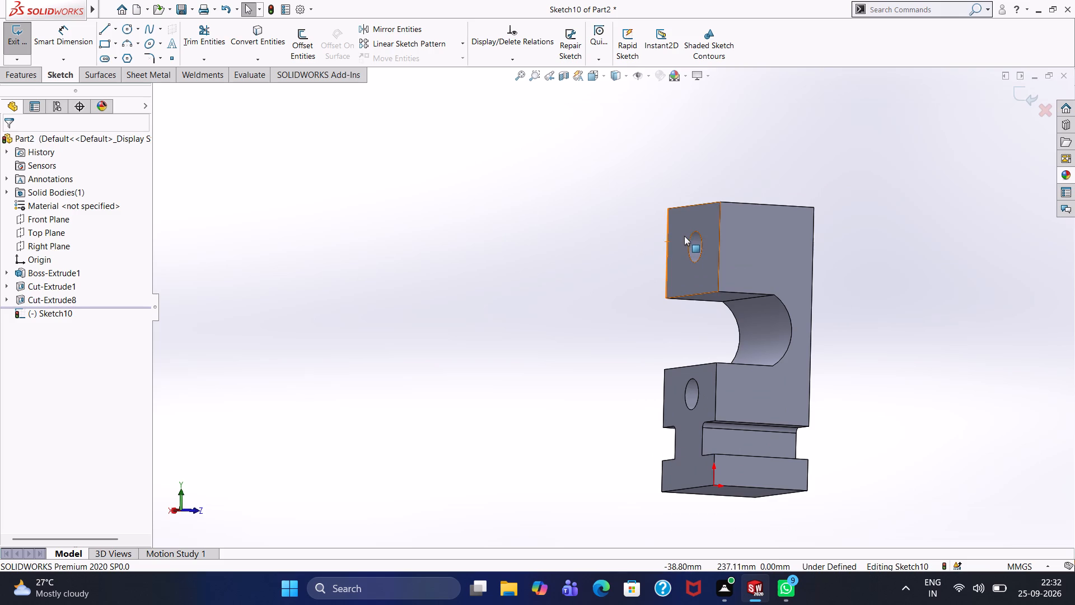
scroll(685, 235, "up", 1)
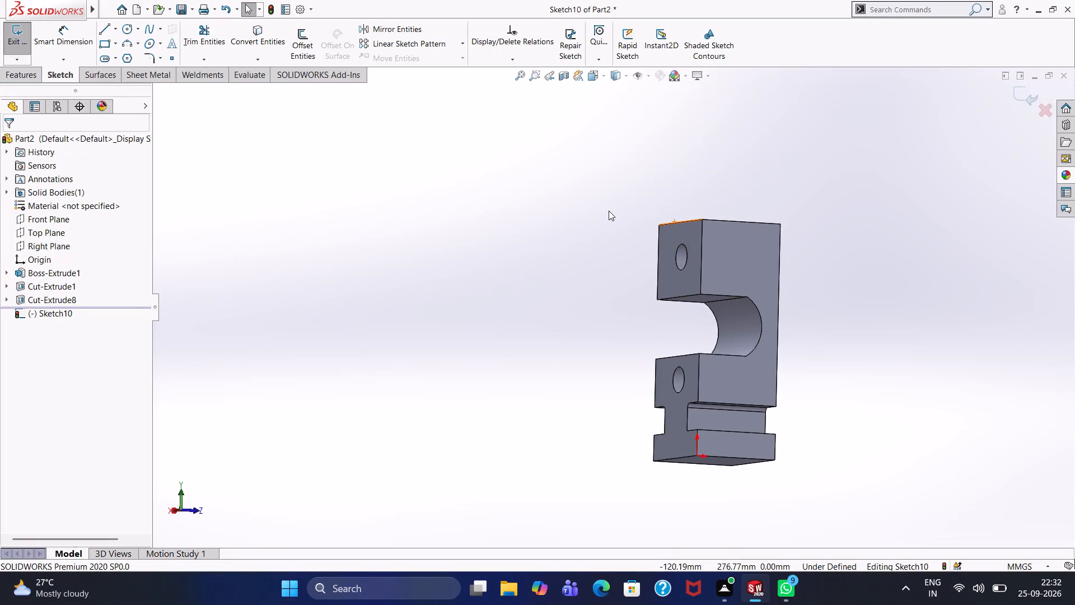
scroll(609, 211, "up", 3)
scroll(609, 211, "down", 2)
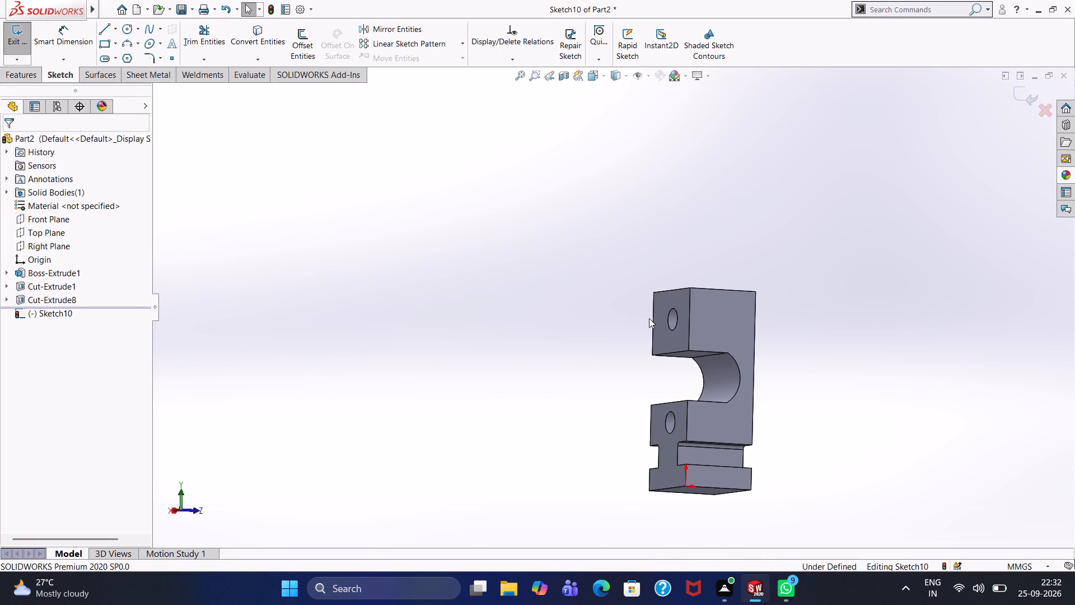
Examine the block's front, side and bottom faces around the C-shaped cut, the two holes and the base slots.
middle_click_drag(520, 292, 621, 265)
scroll(520, 292, "up", 1)
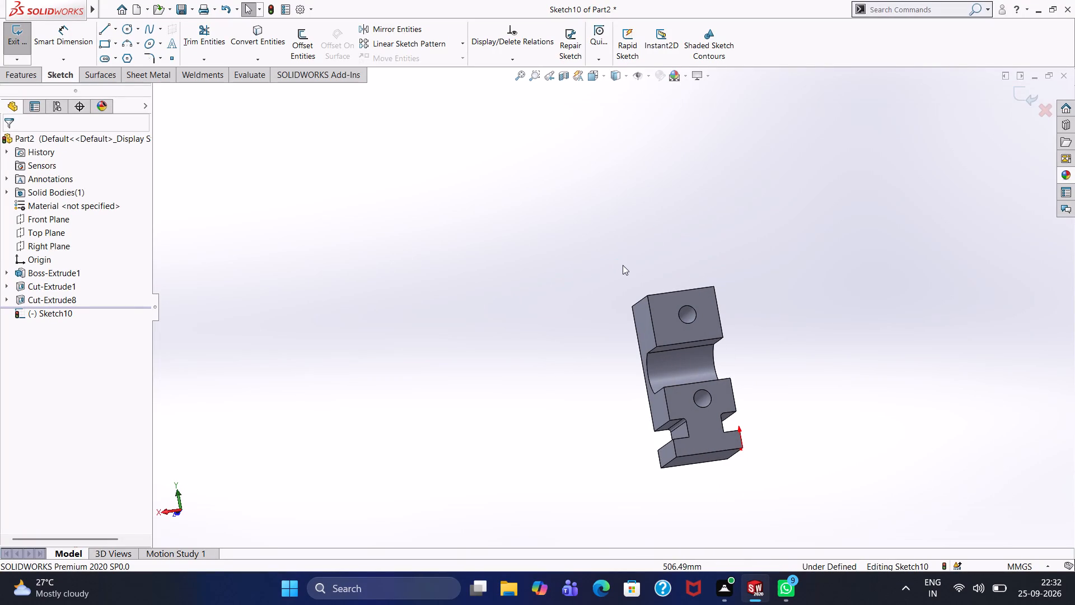
middle_click_drag(625, 259, 567, 345)
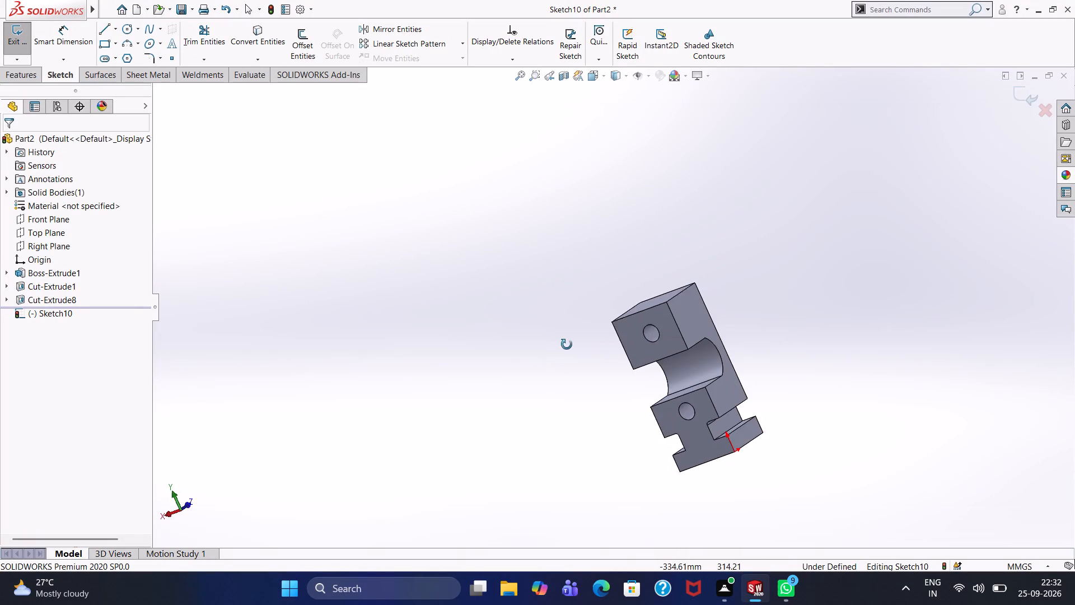
middle_click_drag(567, 345, 559, 338)
scroll(574, 383, "up", 1)
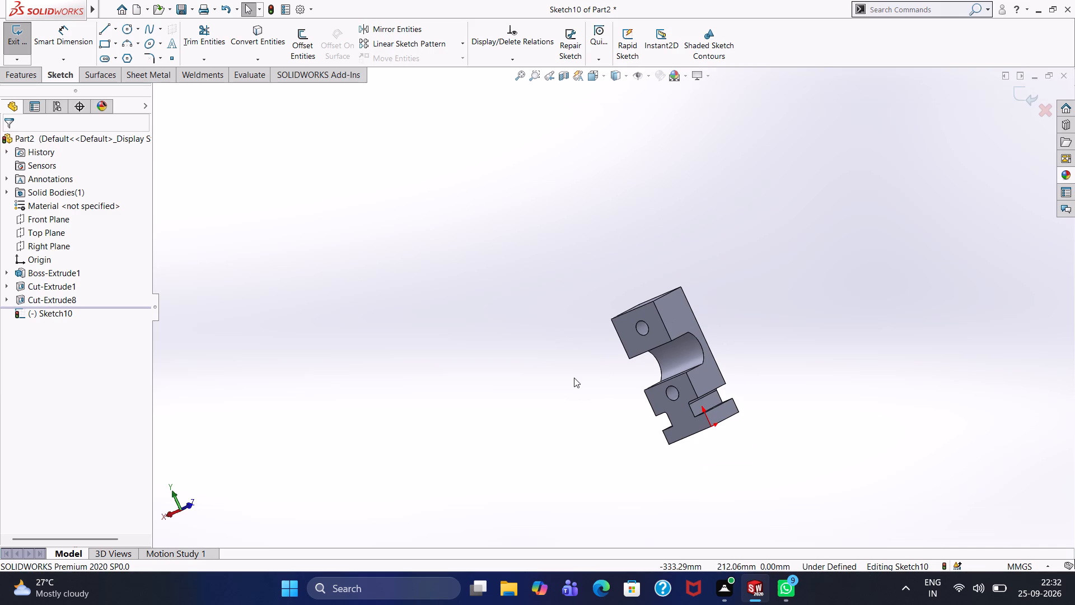
scroll(597, 318, "down", 1)
middle_click_drag(609, 347, 608, 347)
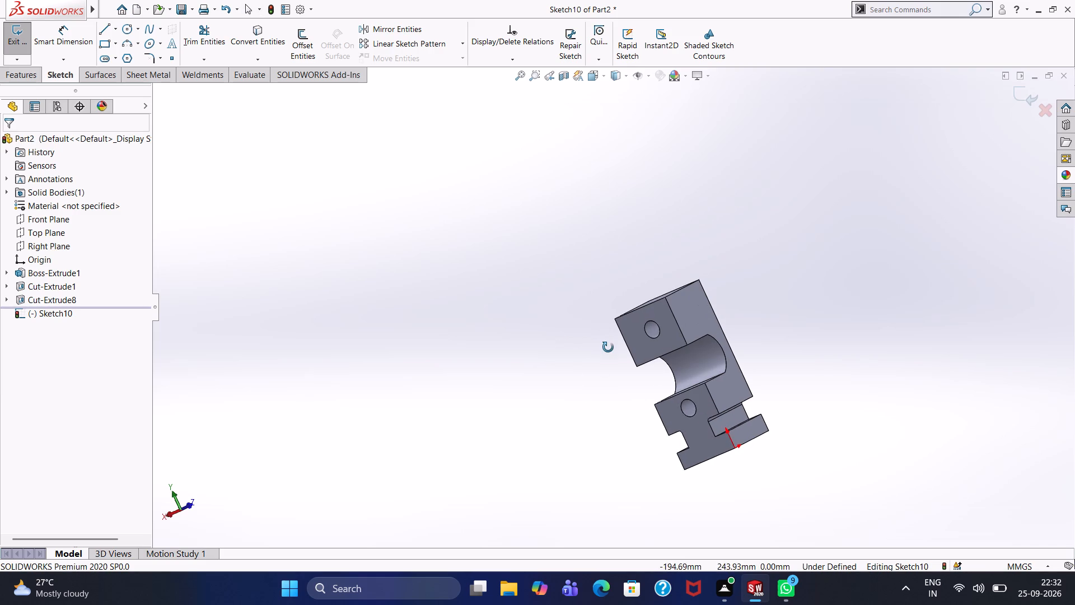
middle_click_drag(608, 347, 612, 331)
scroll(608, 347, "up", 1)
middle_click_drag(619, 350, 641, 309)
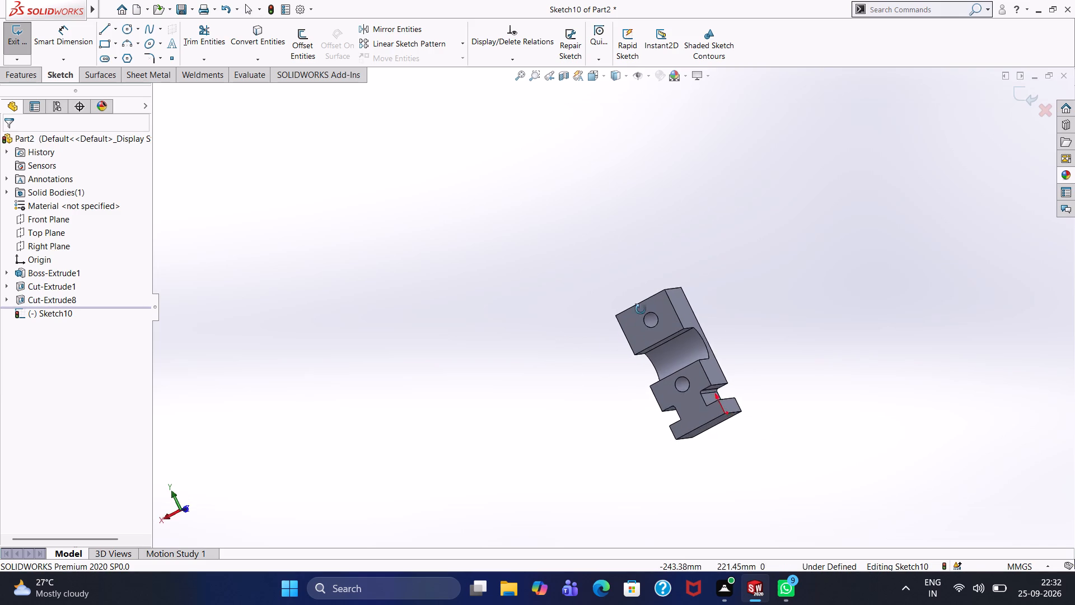
middle_click_drag(641, 309, 488, 162)
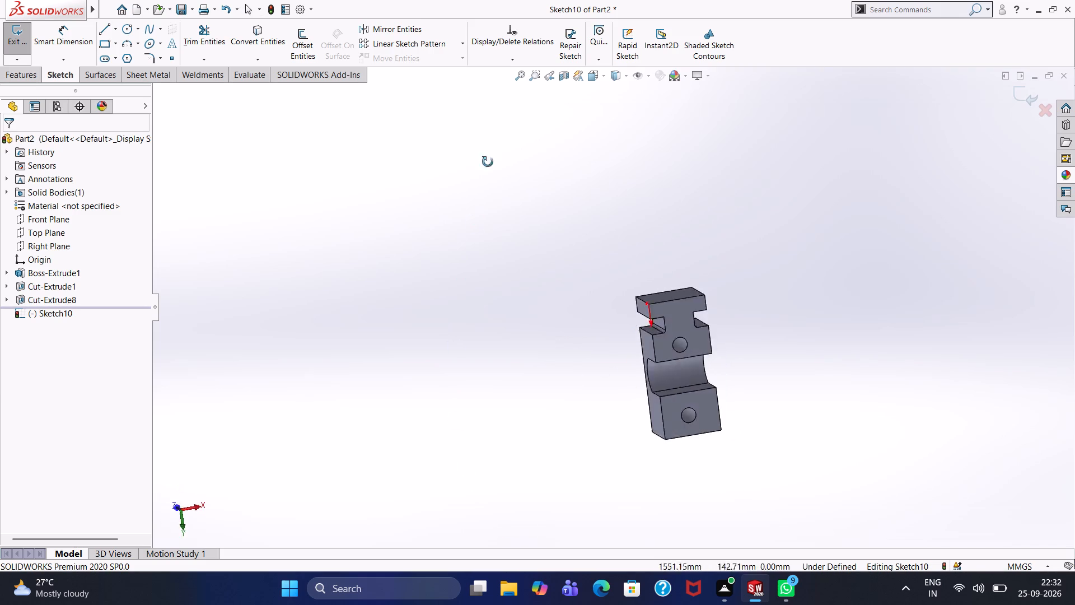
middle_click_drag(488, 162, 712, 331)
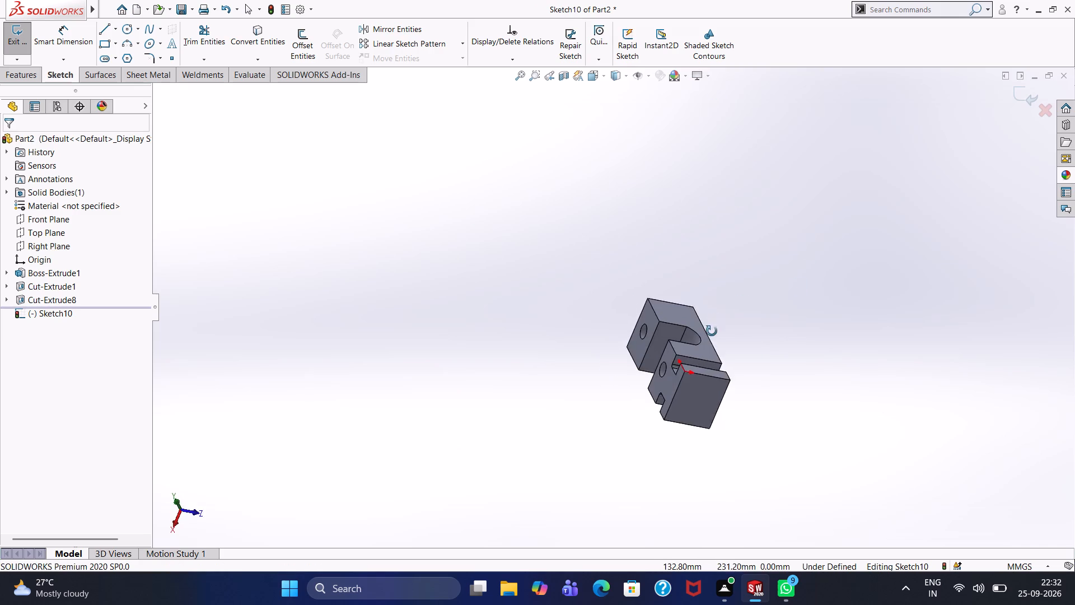
middle_click_drag(712, 331, 768, 427)
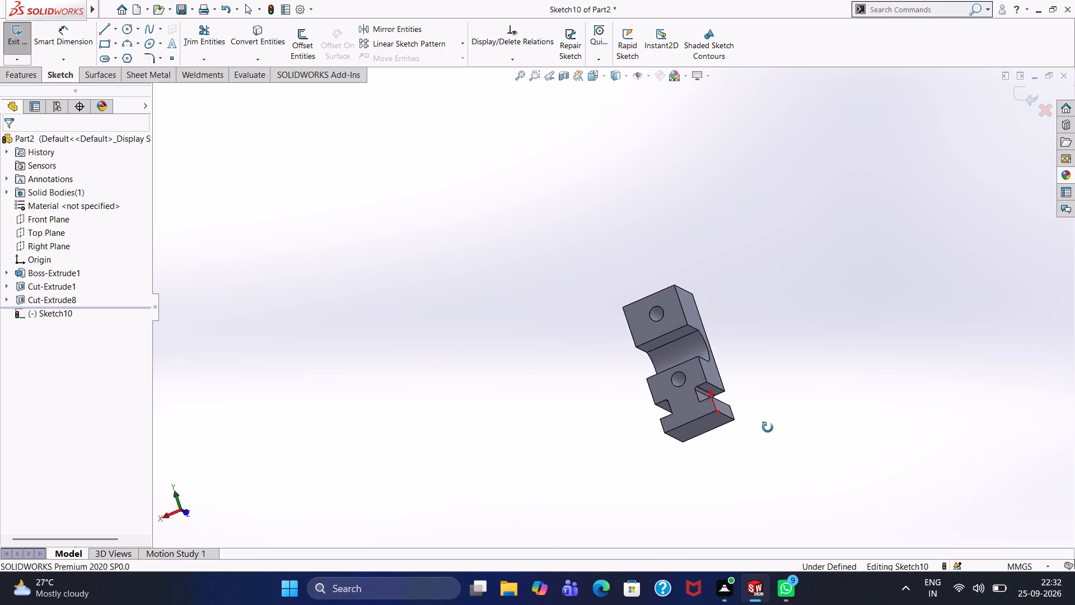
middle_click_drag(768, 427, 782, 458)
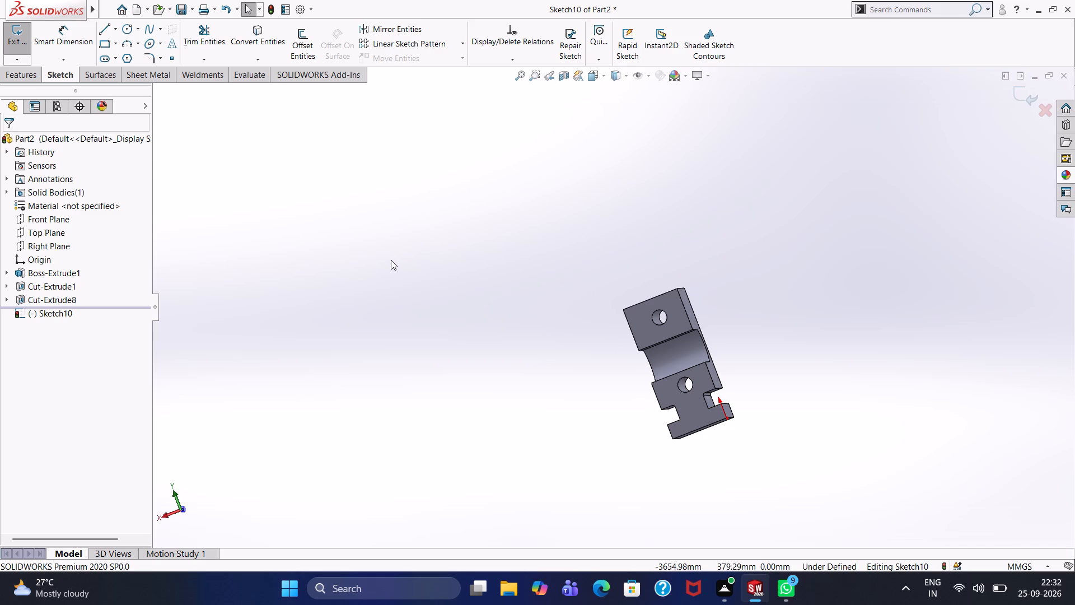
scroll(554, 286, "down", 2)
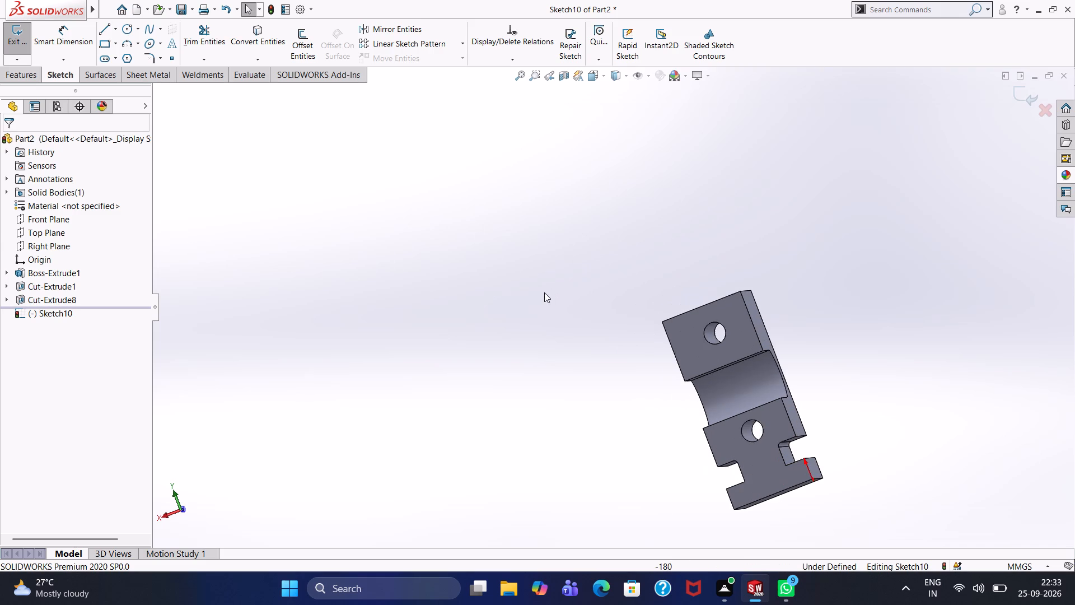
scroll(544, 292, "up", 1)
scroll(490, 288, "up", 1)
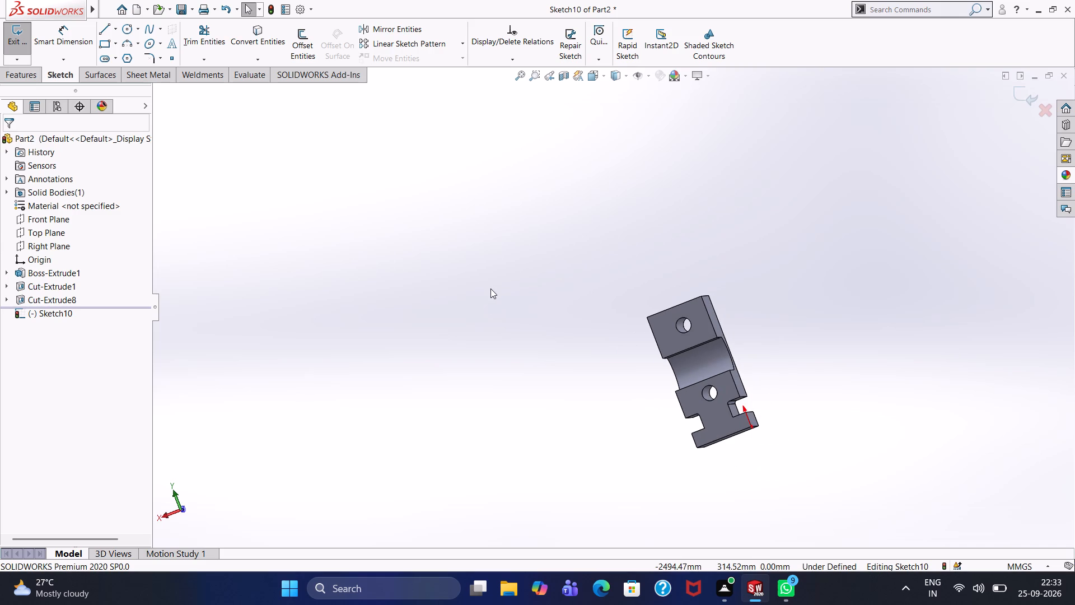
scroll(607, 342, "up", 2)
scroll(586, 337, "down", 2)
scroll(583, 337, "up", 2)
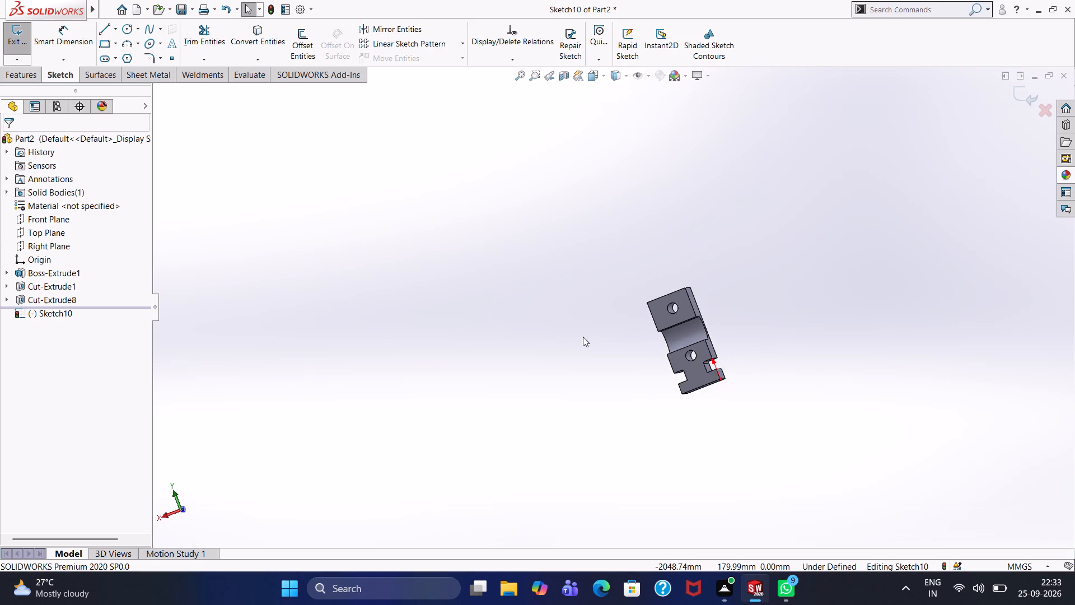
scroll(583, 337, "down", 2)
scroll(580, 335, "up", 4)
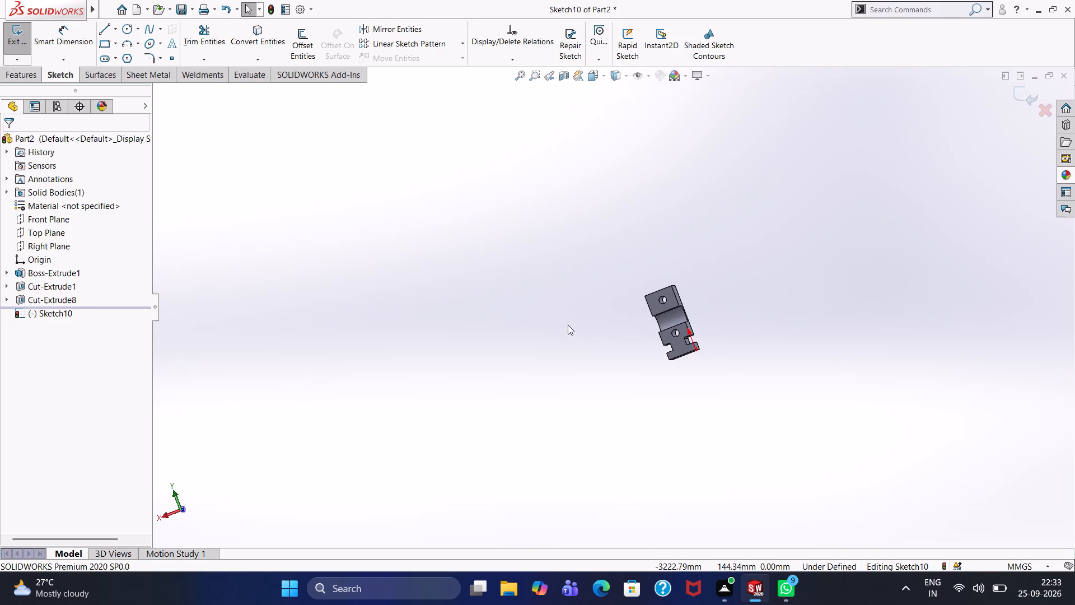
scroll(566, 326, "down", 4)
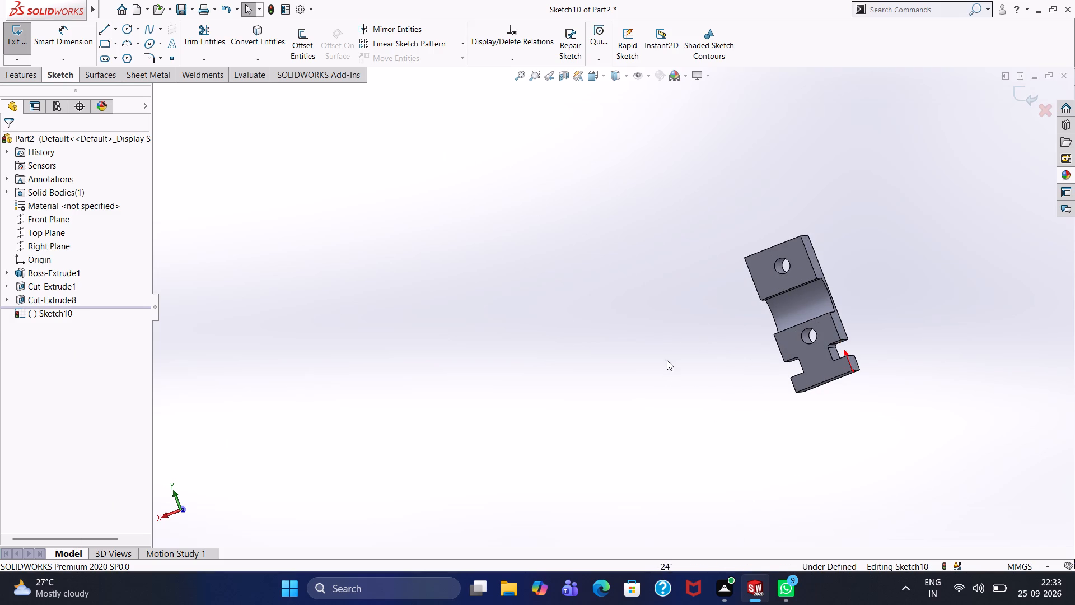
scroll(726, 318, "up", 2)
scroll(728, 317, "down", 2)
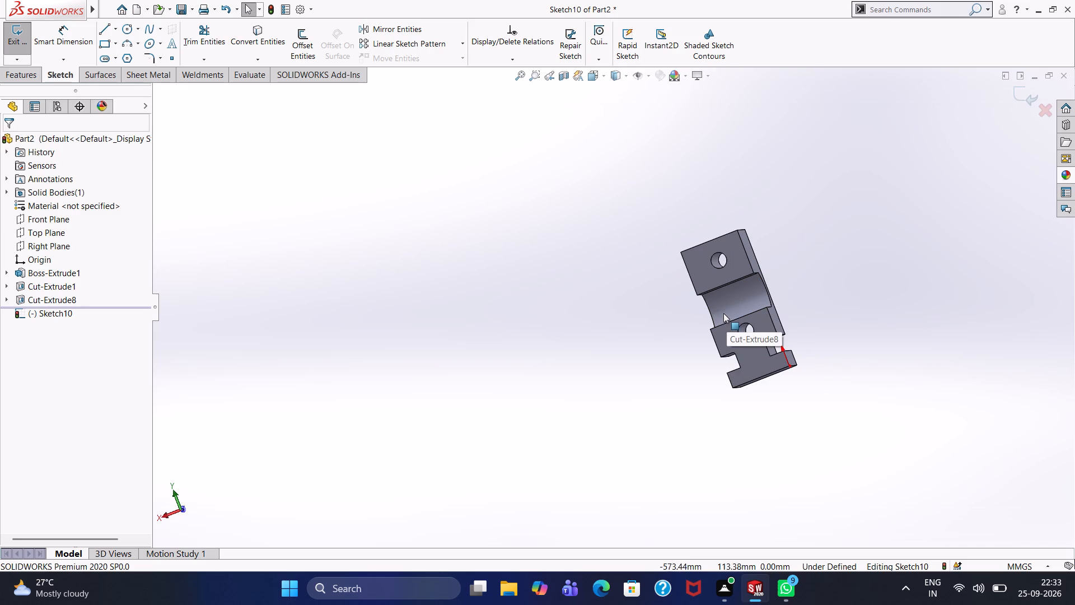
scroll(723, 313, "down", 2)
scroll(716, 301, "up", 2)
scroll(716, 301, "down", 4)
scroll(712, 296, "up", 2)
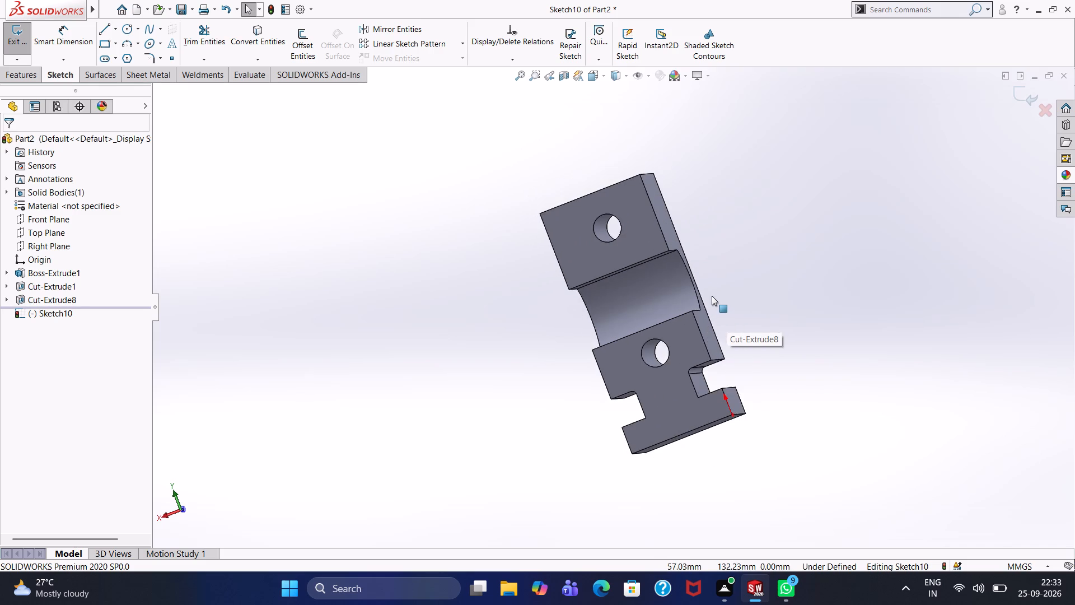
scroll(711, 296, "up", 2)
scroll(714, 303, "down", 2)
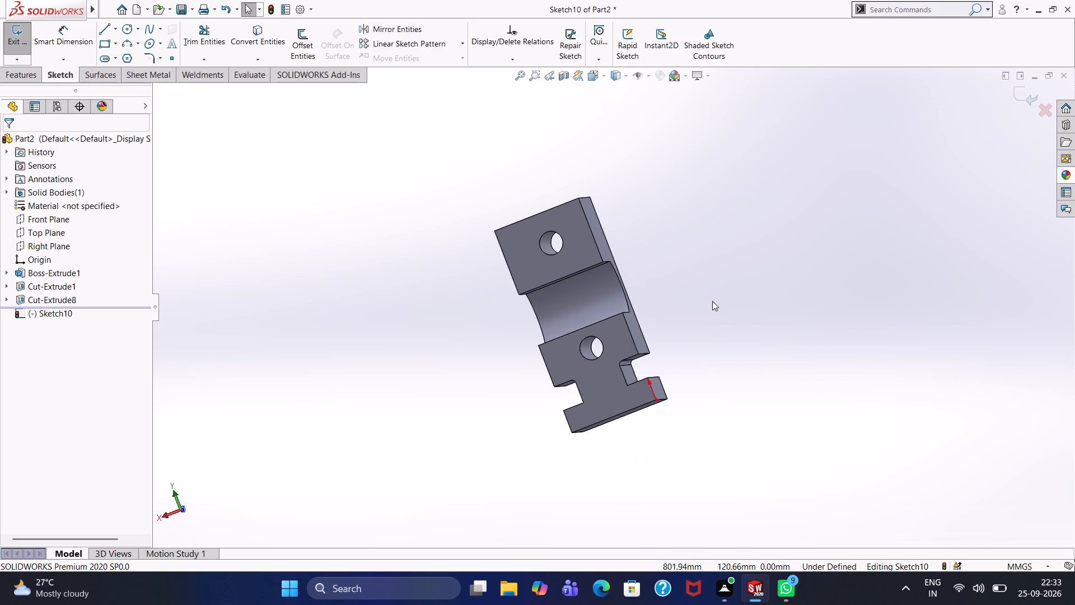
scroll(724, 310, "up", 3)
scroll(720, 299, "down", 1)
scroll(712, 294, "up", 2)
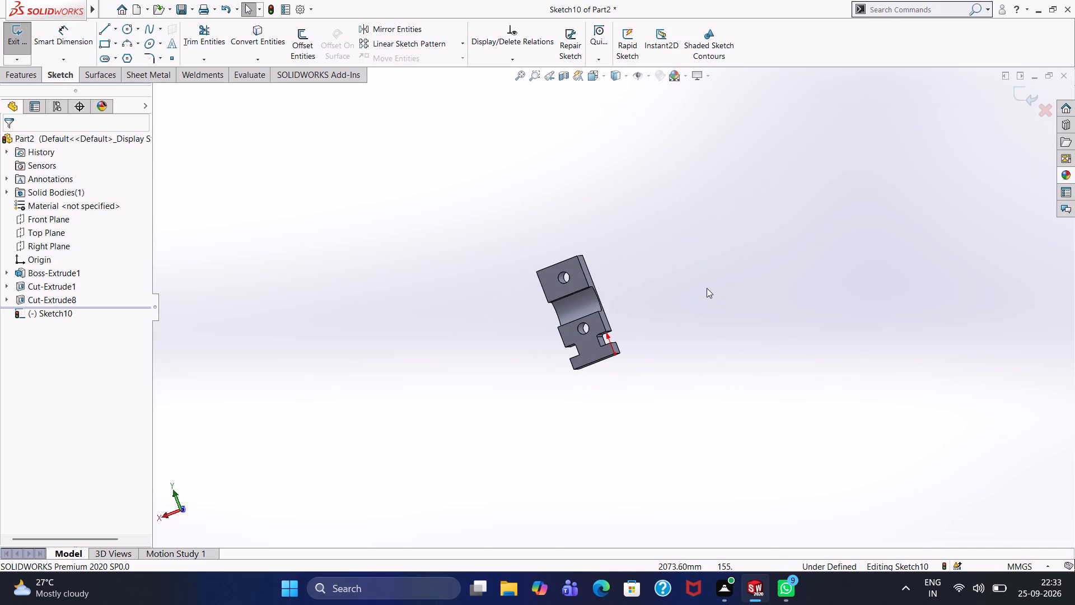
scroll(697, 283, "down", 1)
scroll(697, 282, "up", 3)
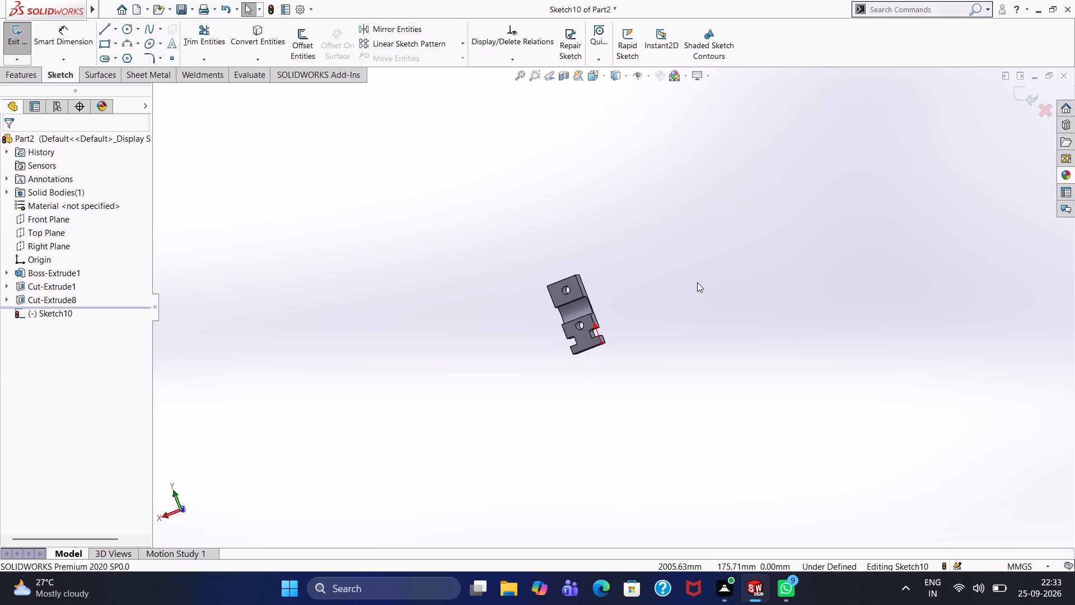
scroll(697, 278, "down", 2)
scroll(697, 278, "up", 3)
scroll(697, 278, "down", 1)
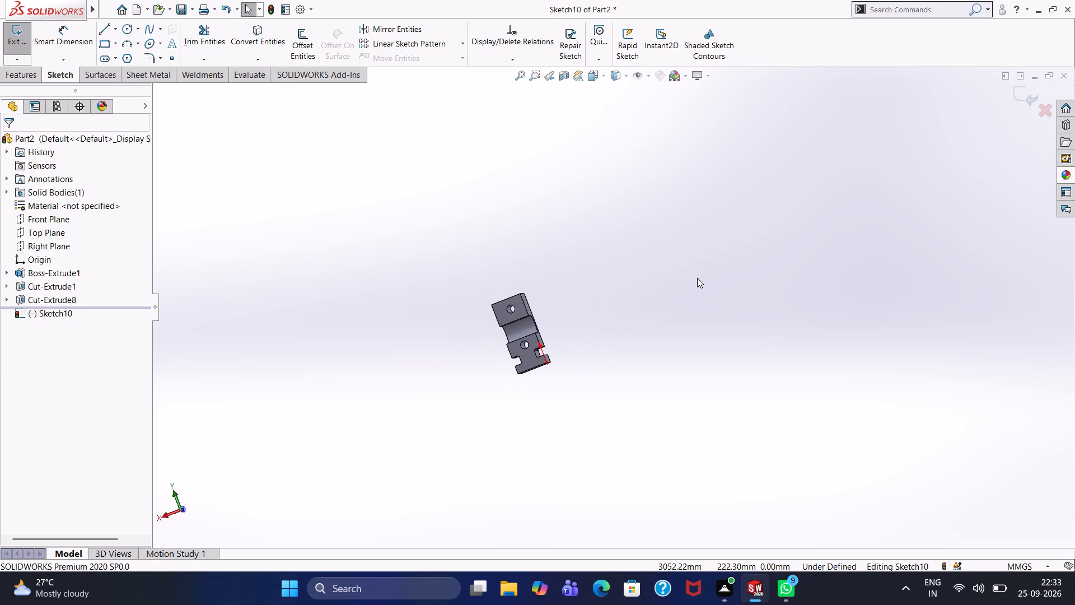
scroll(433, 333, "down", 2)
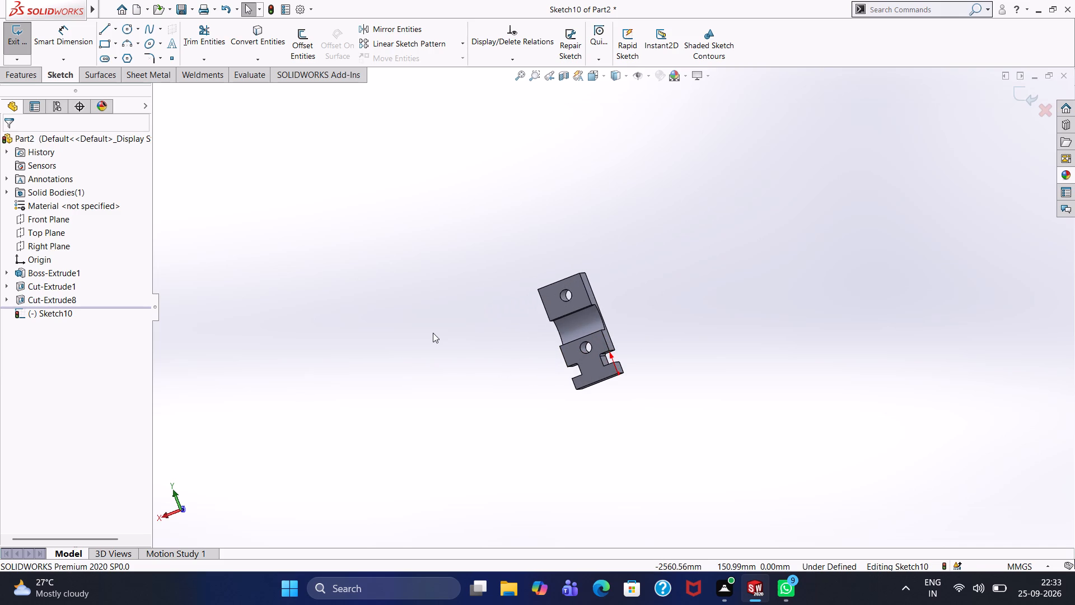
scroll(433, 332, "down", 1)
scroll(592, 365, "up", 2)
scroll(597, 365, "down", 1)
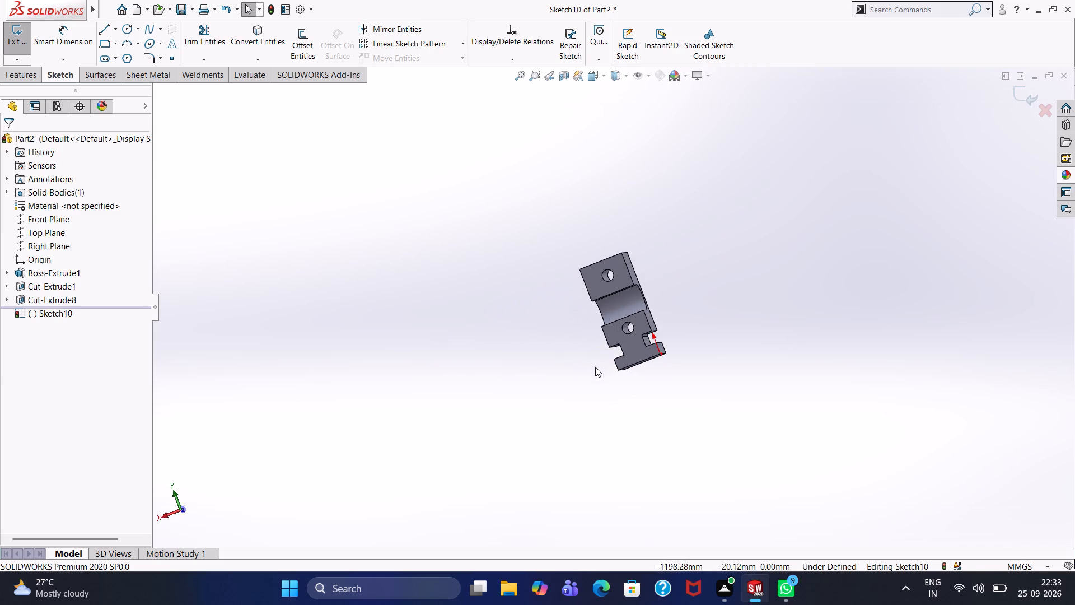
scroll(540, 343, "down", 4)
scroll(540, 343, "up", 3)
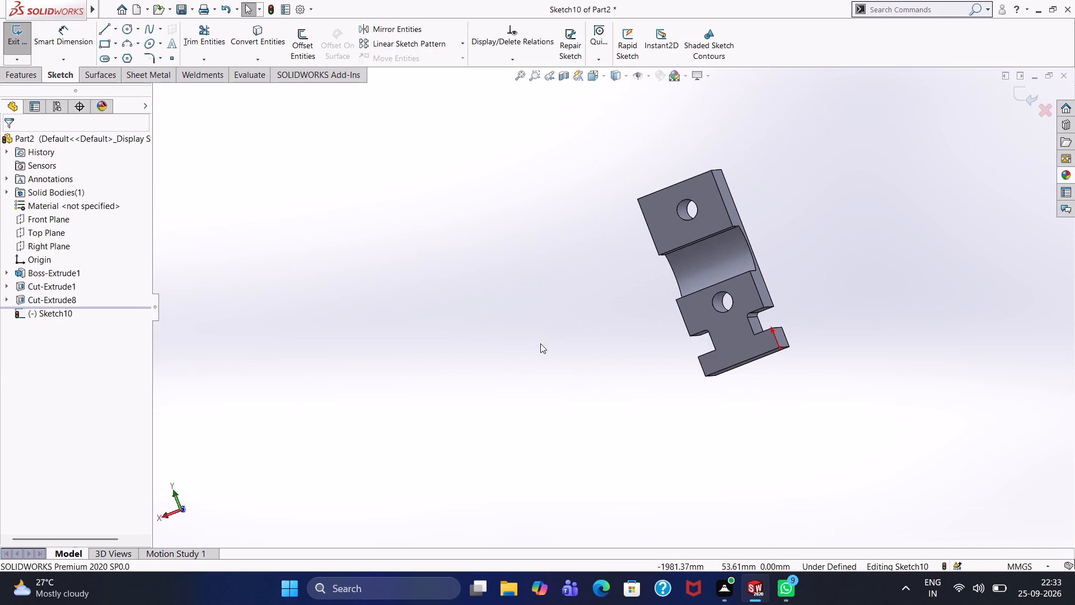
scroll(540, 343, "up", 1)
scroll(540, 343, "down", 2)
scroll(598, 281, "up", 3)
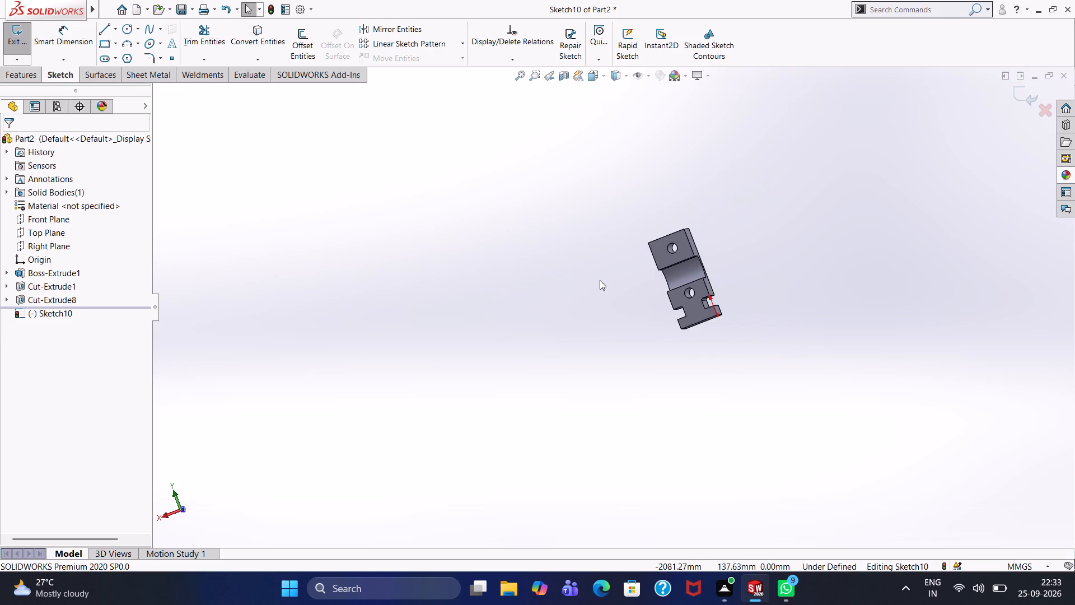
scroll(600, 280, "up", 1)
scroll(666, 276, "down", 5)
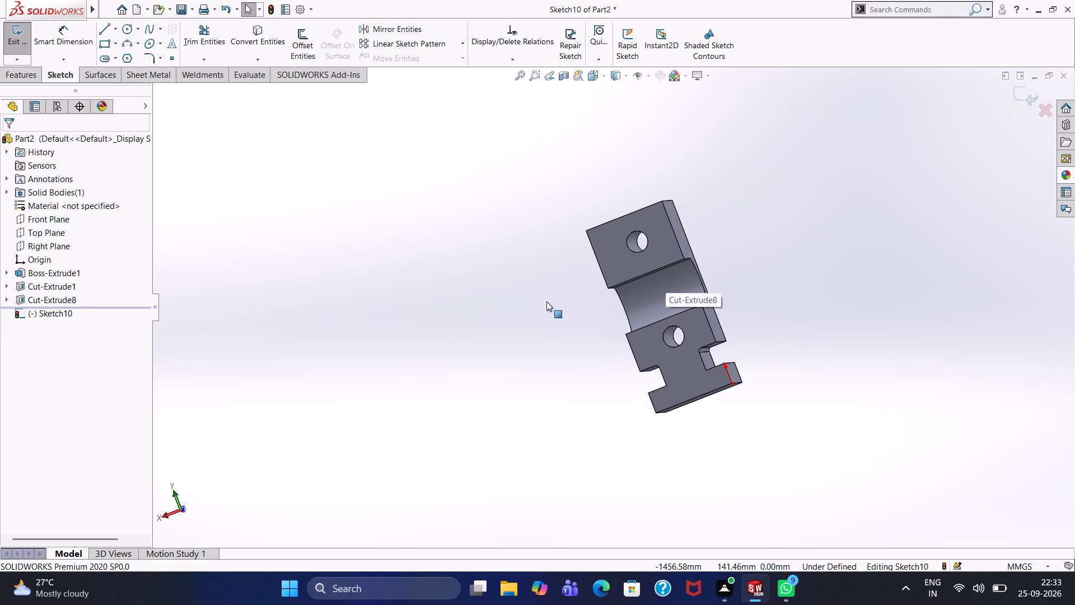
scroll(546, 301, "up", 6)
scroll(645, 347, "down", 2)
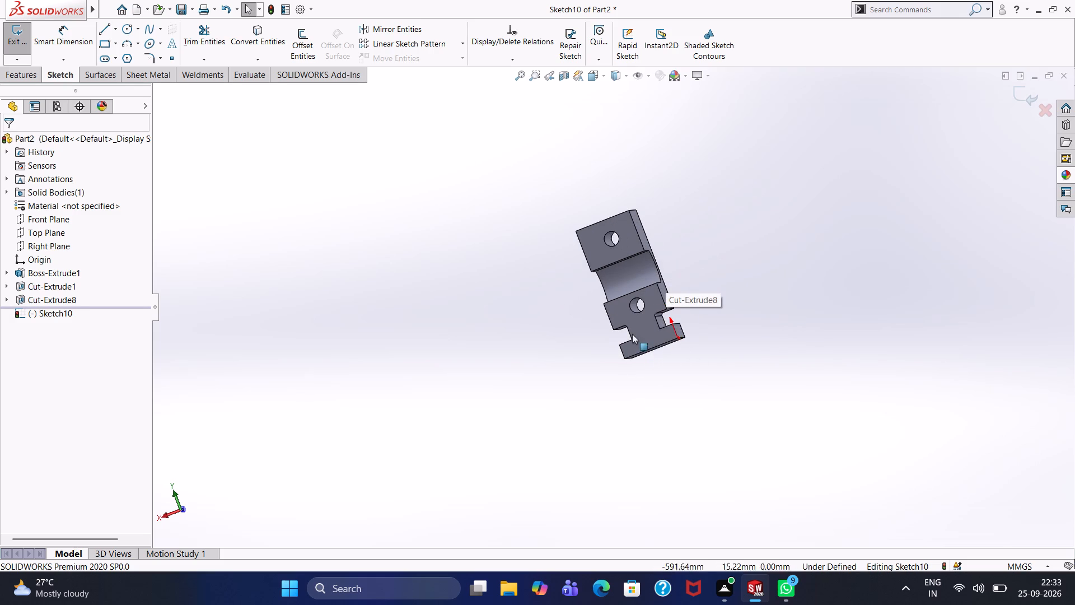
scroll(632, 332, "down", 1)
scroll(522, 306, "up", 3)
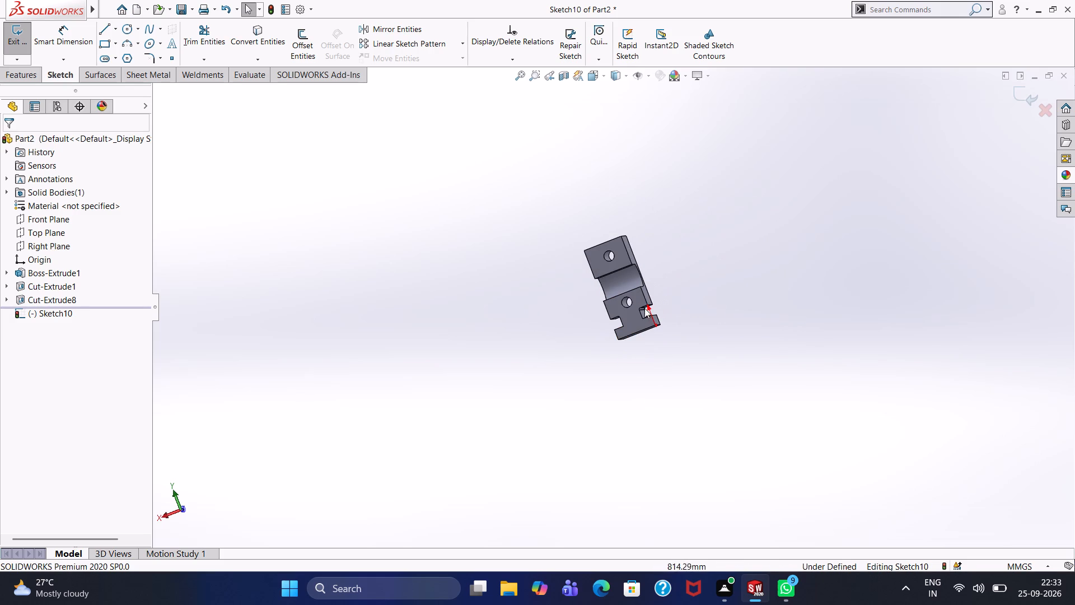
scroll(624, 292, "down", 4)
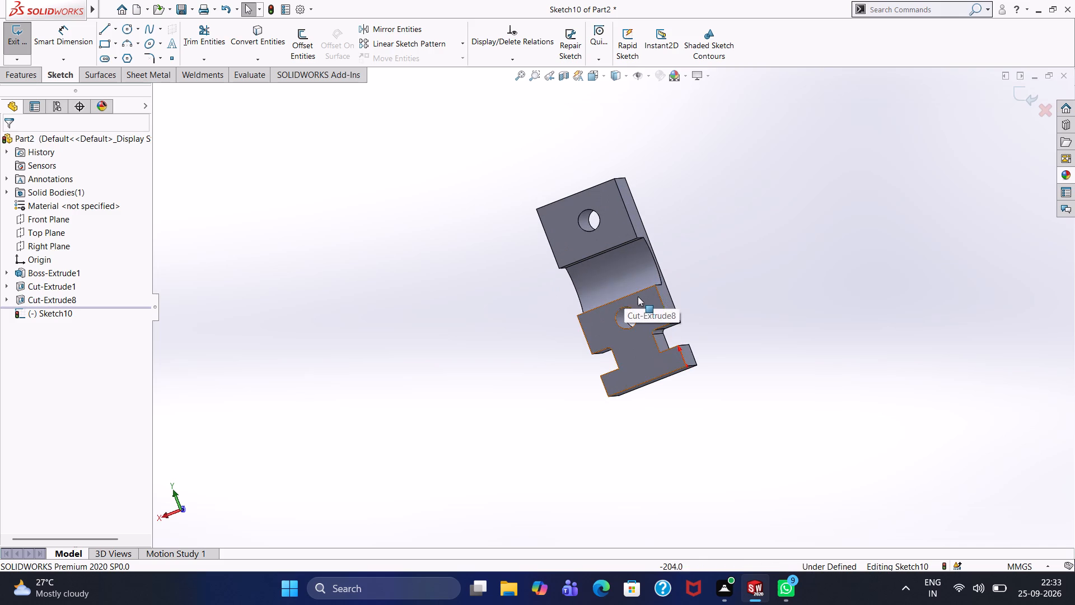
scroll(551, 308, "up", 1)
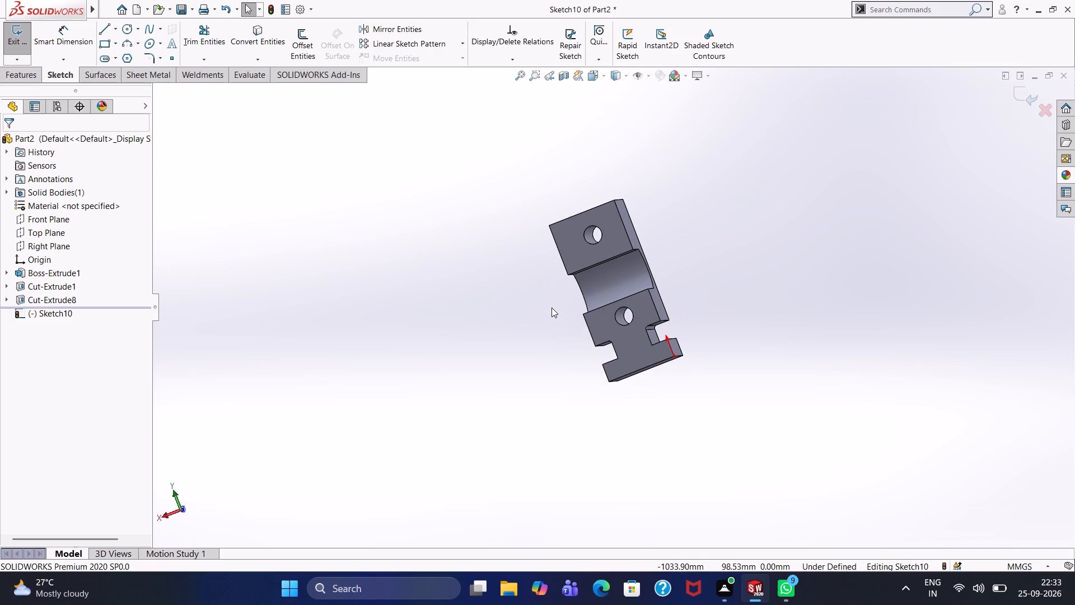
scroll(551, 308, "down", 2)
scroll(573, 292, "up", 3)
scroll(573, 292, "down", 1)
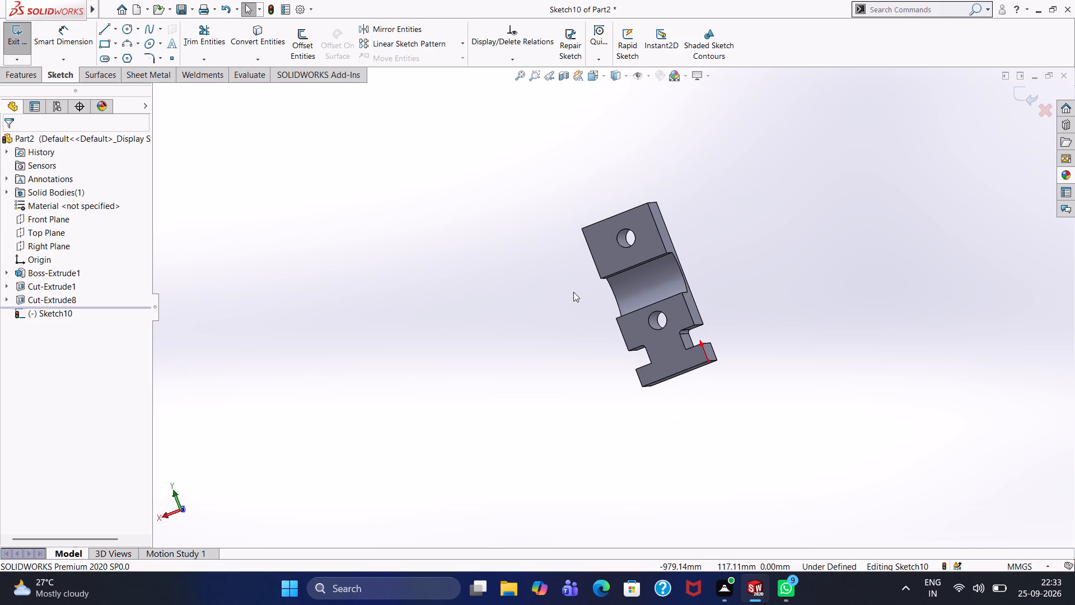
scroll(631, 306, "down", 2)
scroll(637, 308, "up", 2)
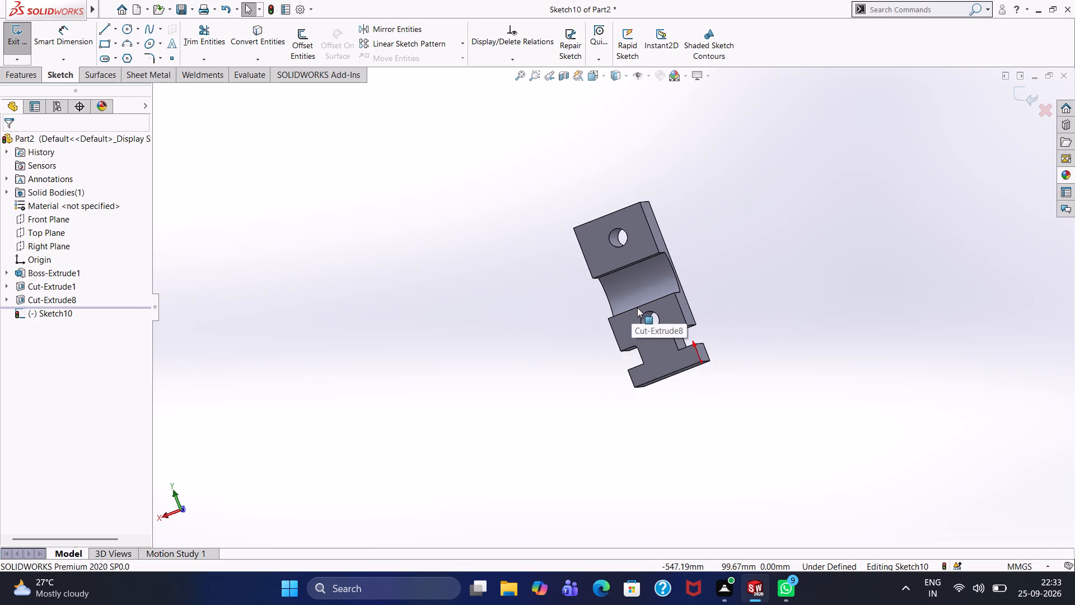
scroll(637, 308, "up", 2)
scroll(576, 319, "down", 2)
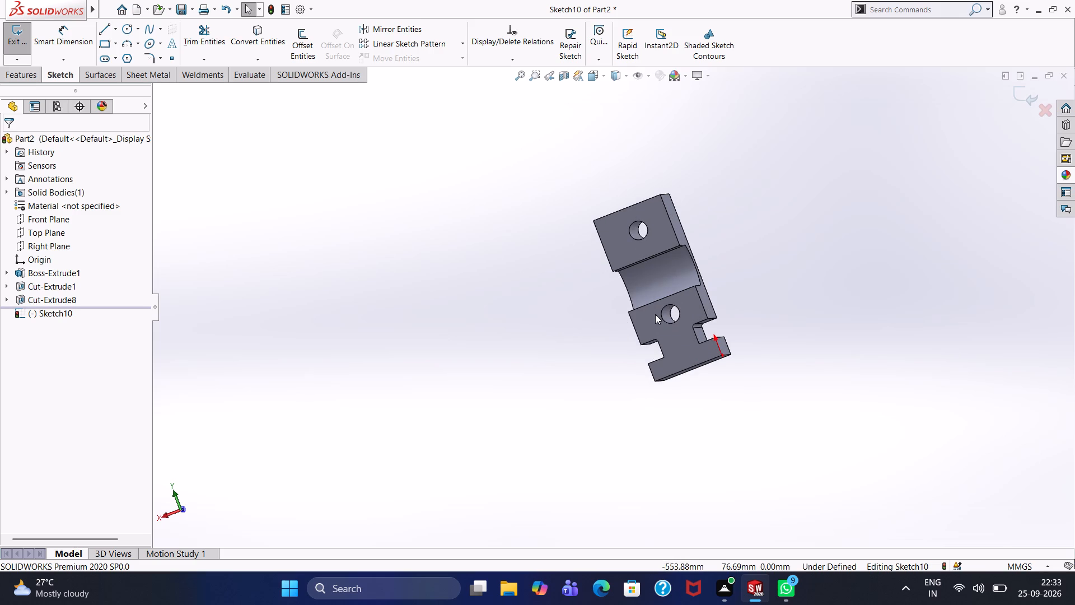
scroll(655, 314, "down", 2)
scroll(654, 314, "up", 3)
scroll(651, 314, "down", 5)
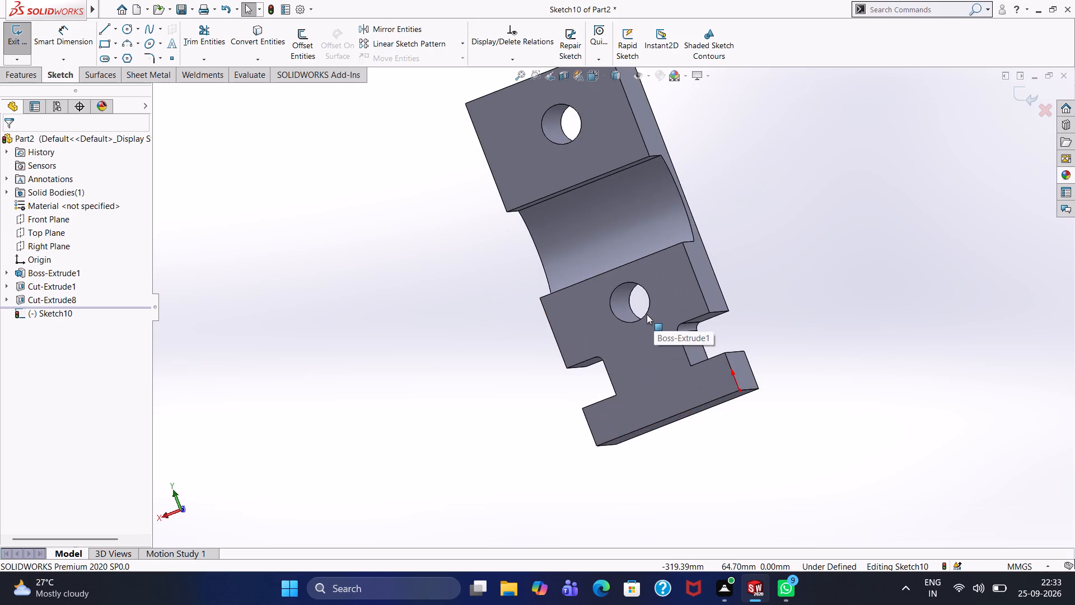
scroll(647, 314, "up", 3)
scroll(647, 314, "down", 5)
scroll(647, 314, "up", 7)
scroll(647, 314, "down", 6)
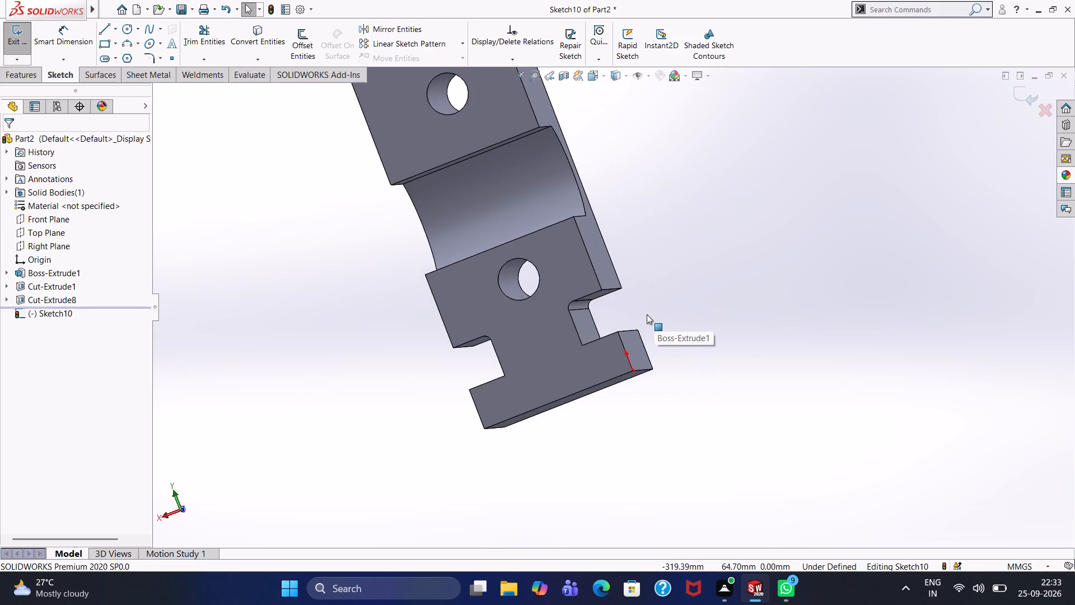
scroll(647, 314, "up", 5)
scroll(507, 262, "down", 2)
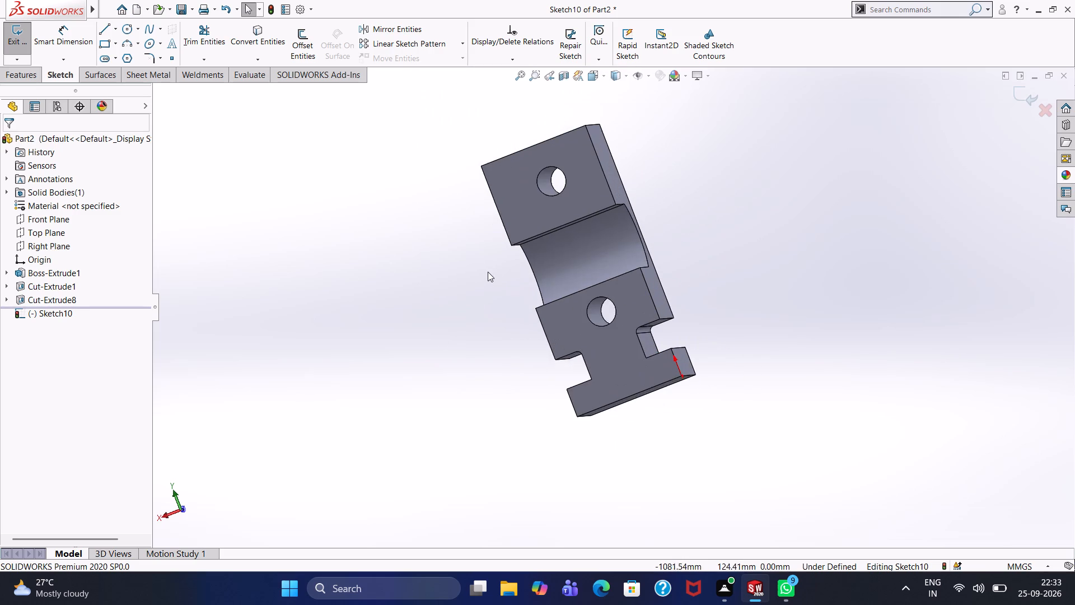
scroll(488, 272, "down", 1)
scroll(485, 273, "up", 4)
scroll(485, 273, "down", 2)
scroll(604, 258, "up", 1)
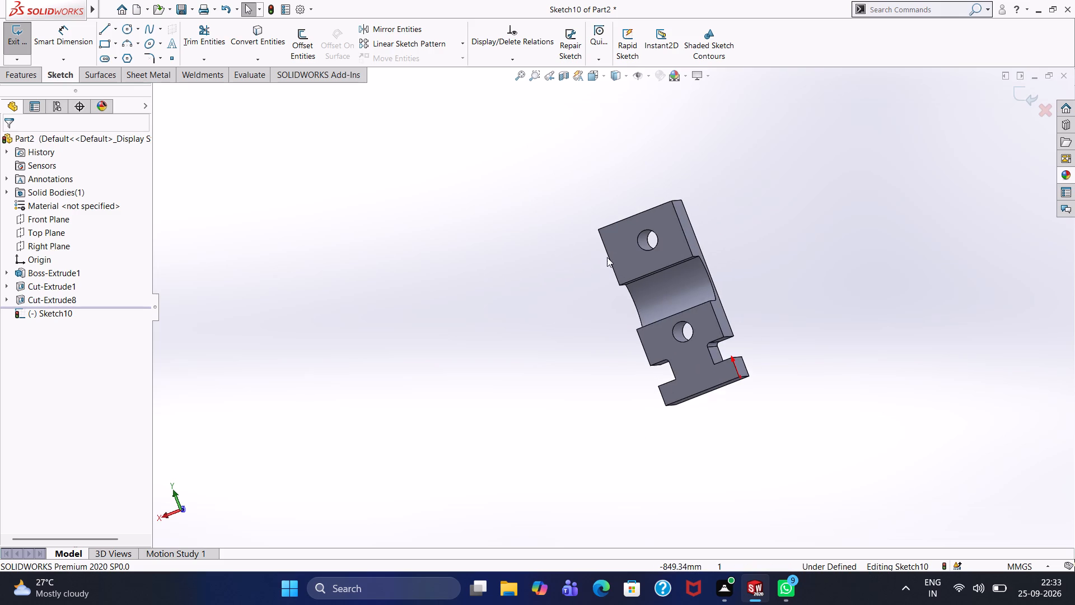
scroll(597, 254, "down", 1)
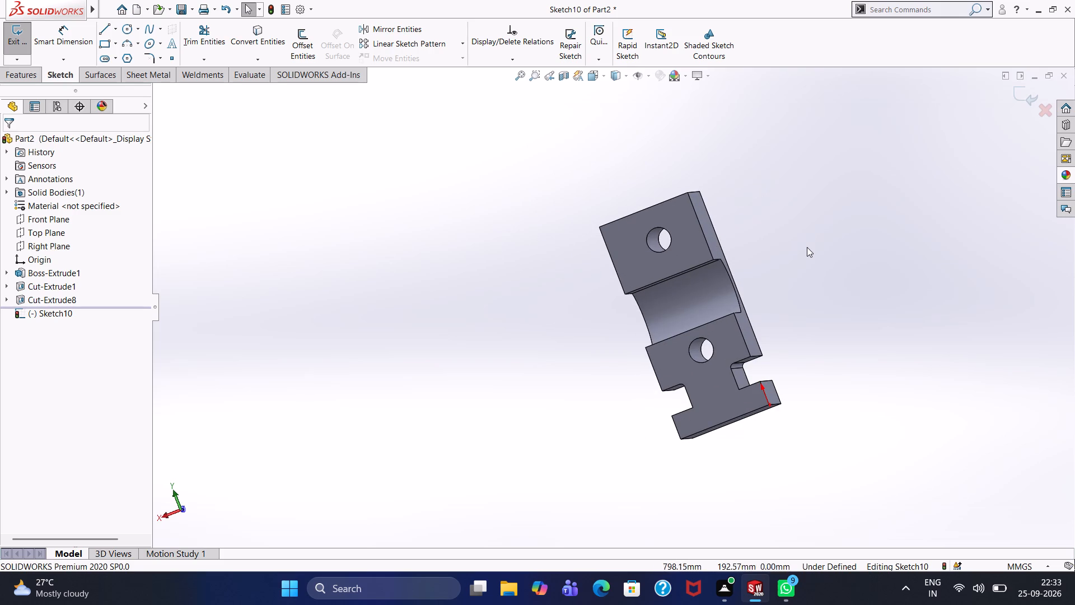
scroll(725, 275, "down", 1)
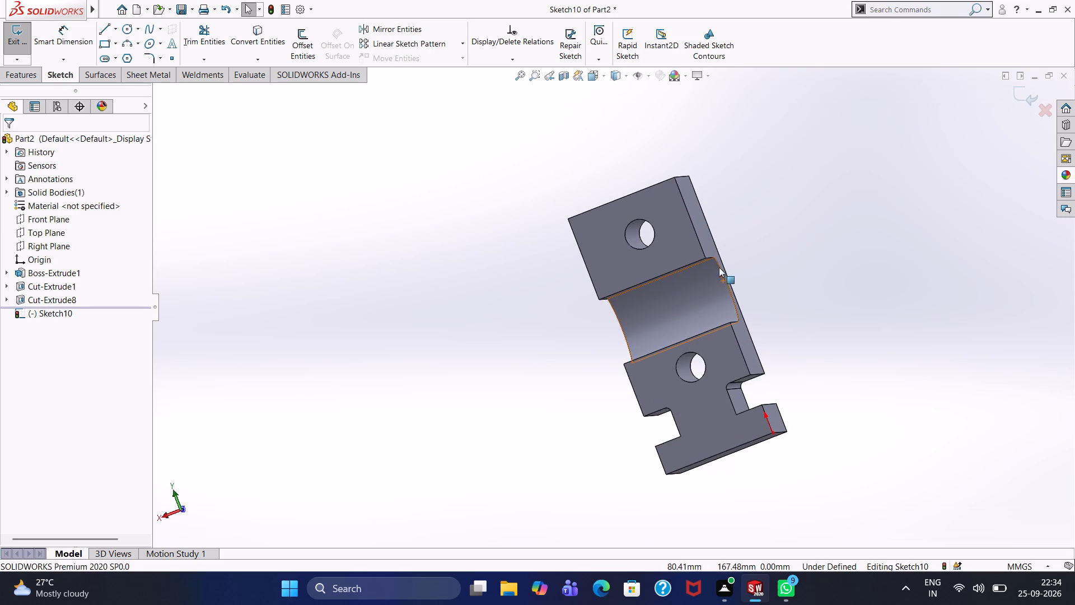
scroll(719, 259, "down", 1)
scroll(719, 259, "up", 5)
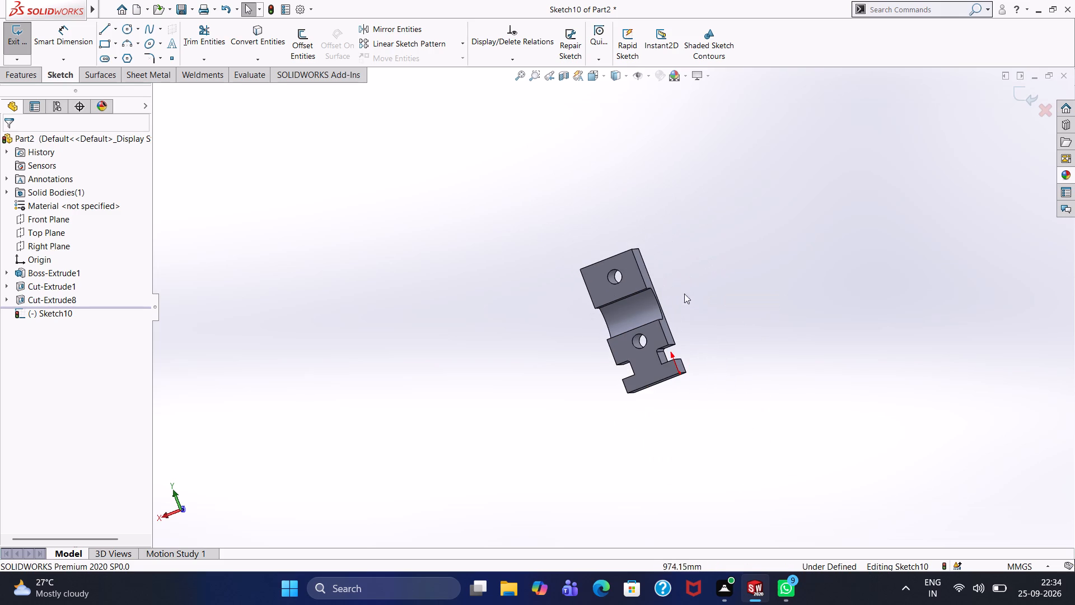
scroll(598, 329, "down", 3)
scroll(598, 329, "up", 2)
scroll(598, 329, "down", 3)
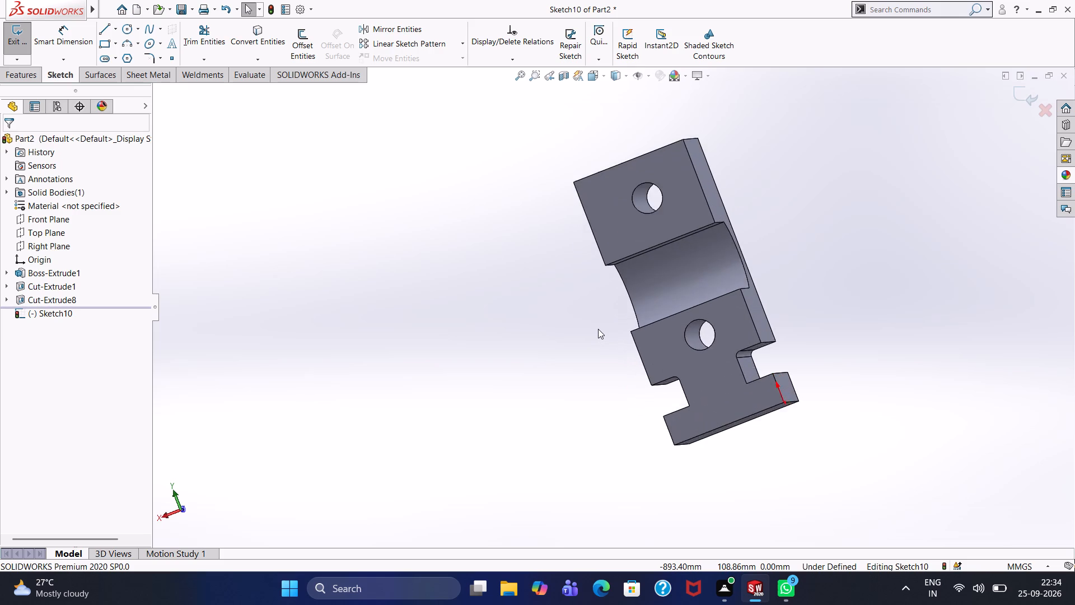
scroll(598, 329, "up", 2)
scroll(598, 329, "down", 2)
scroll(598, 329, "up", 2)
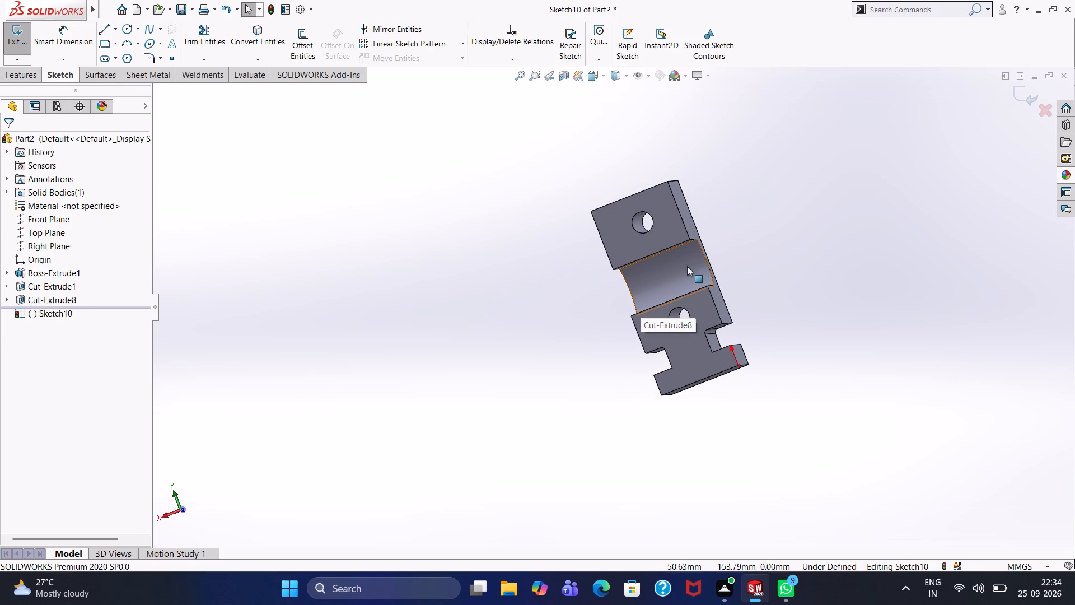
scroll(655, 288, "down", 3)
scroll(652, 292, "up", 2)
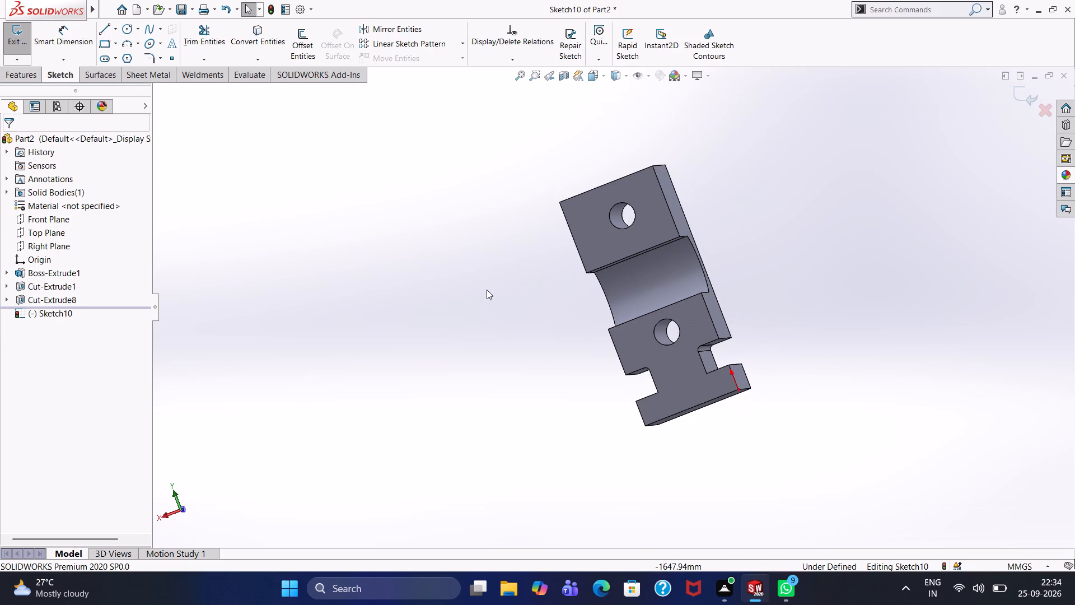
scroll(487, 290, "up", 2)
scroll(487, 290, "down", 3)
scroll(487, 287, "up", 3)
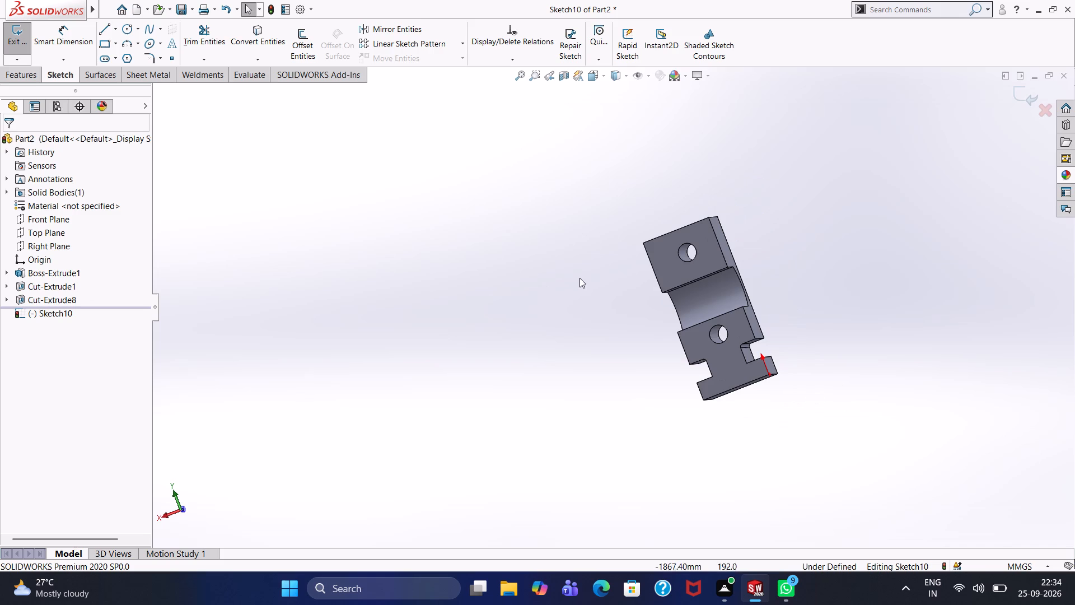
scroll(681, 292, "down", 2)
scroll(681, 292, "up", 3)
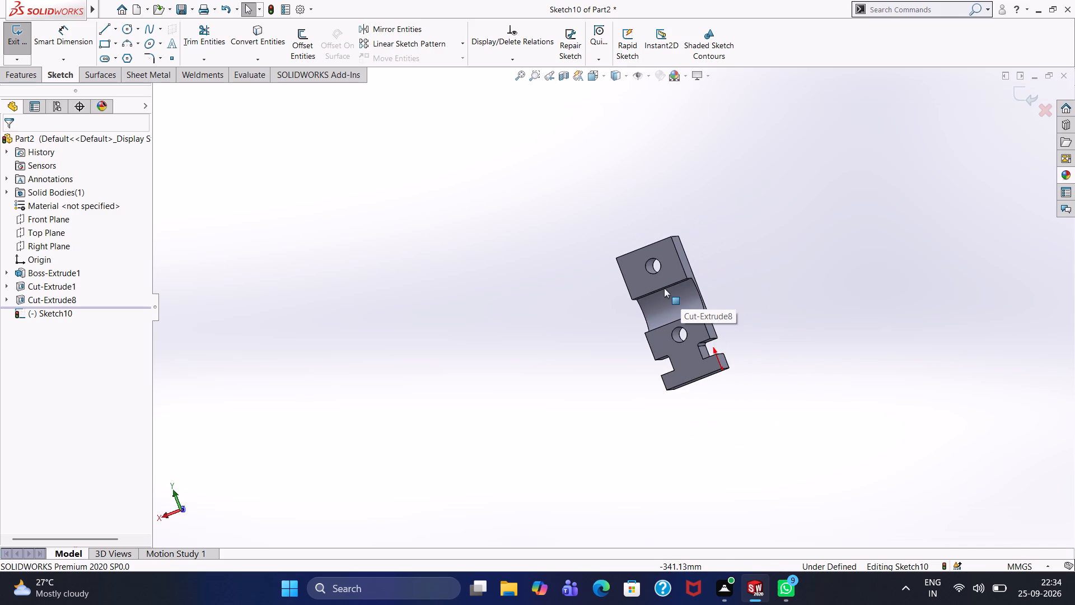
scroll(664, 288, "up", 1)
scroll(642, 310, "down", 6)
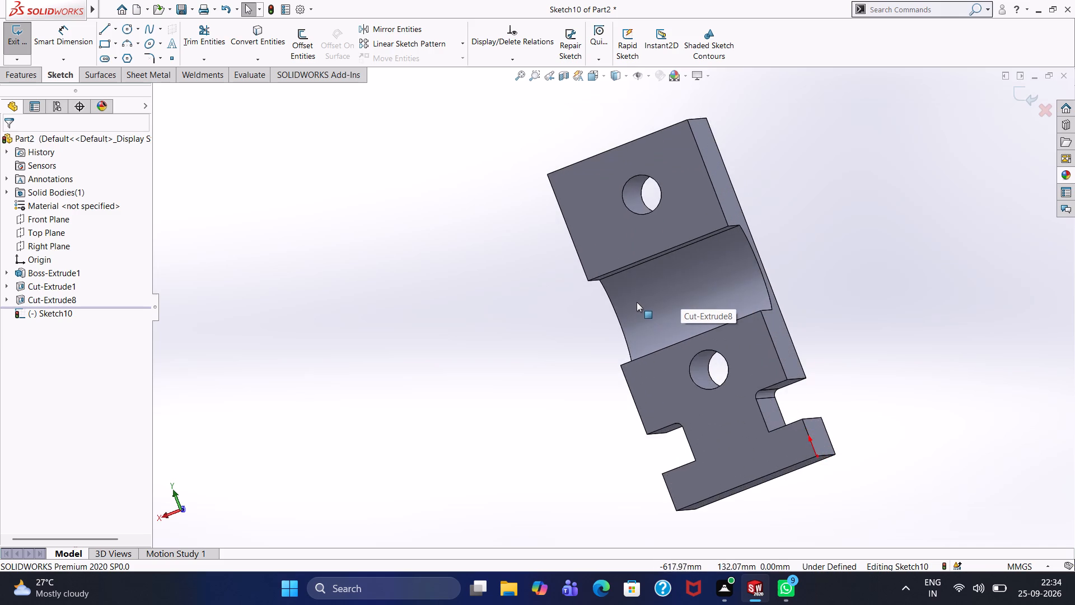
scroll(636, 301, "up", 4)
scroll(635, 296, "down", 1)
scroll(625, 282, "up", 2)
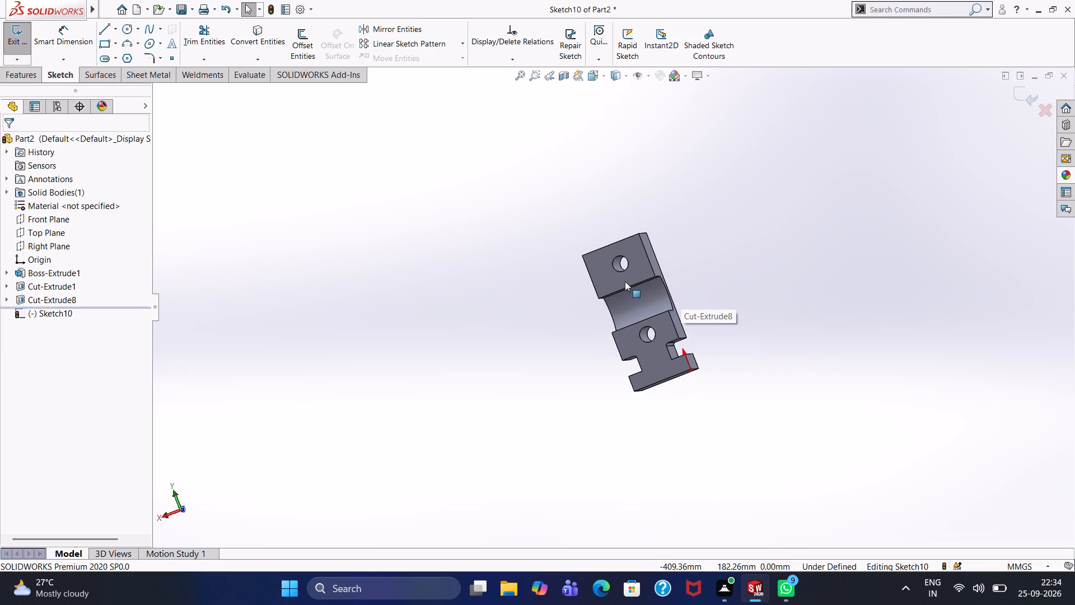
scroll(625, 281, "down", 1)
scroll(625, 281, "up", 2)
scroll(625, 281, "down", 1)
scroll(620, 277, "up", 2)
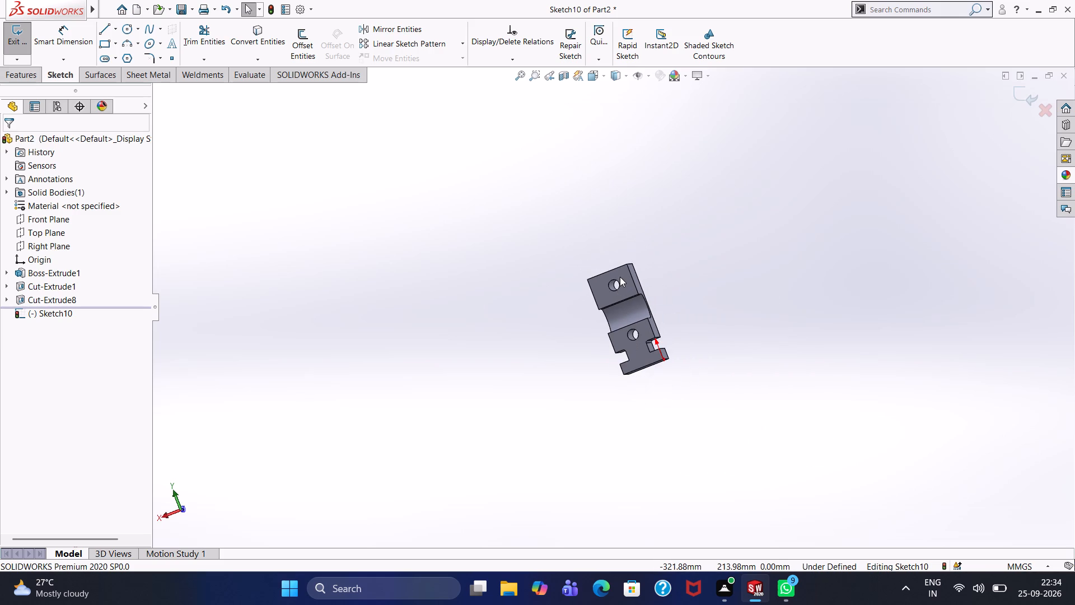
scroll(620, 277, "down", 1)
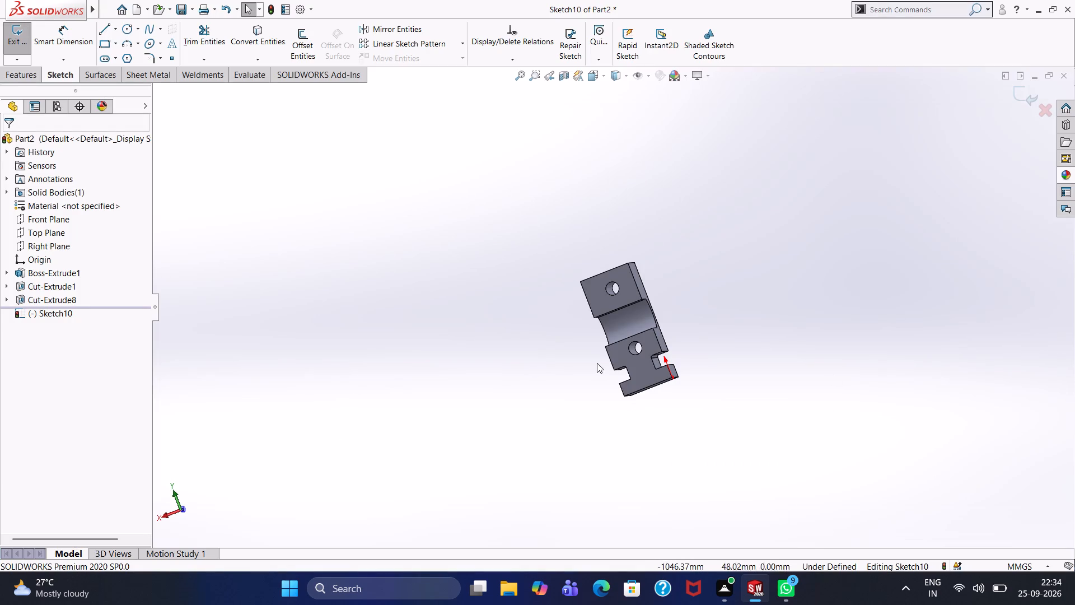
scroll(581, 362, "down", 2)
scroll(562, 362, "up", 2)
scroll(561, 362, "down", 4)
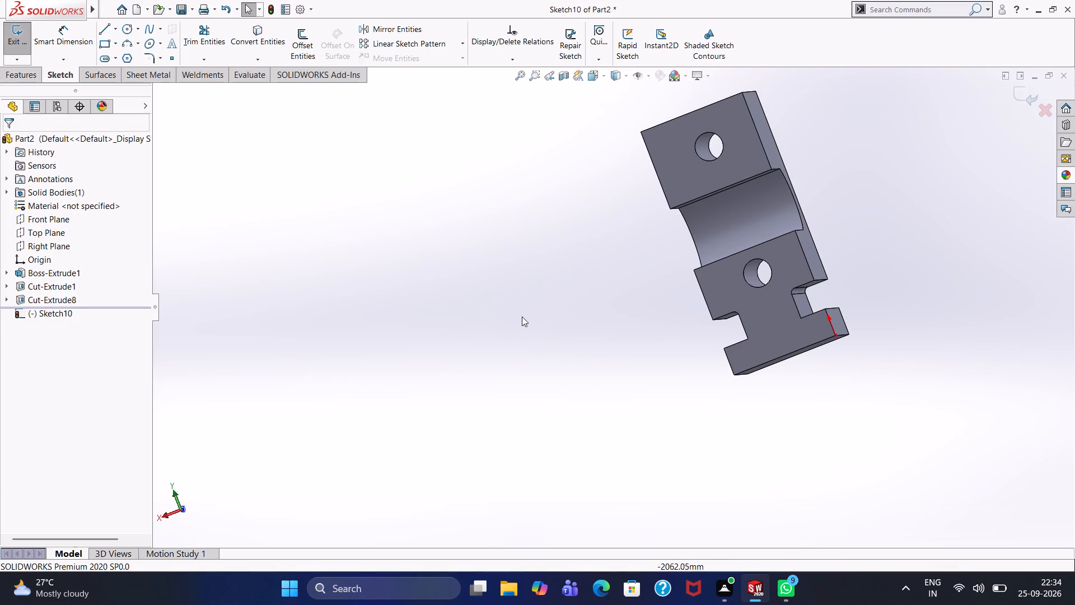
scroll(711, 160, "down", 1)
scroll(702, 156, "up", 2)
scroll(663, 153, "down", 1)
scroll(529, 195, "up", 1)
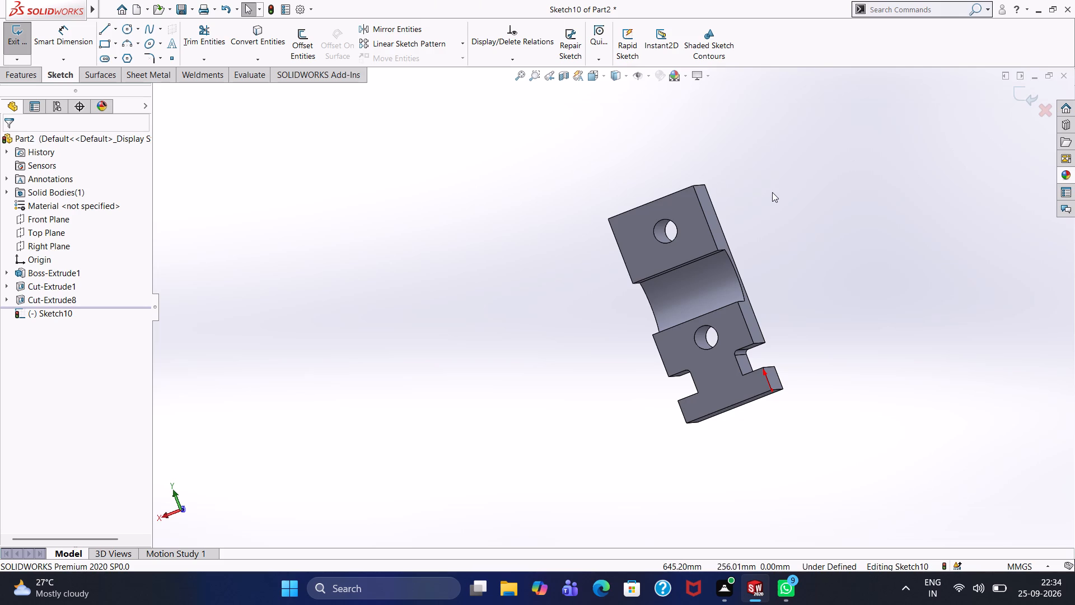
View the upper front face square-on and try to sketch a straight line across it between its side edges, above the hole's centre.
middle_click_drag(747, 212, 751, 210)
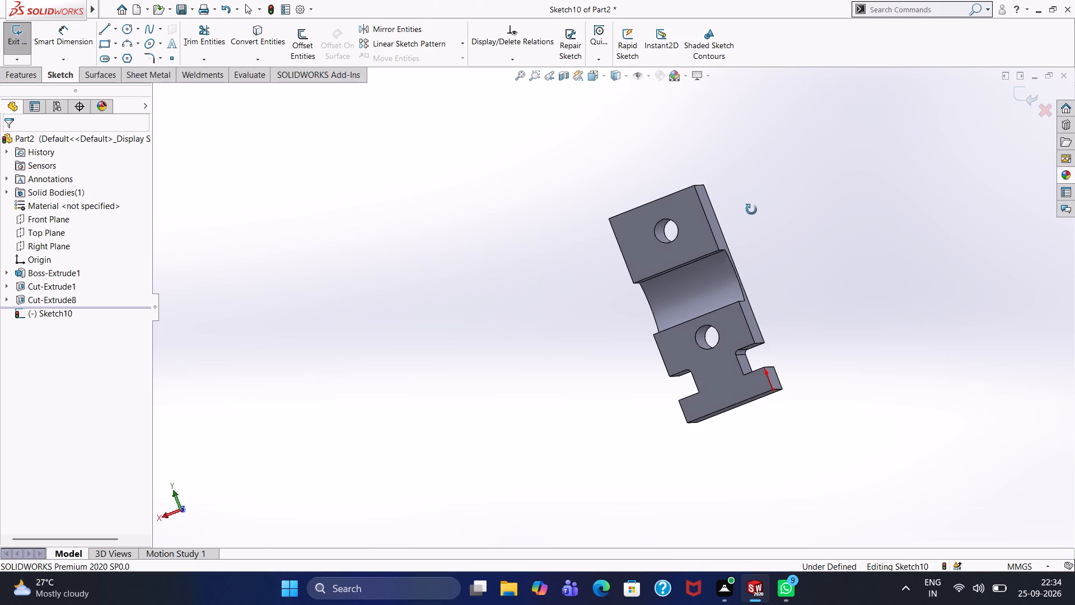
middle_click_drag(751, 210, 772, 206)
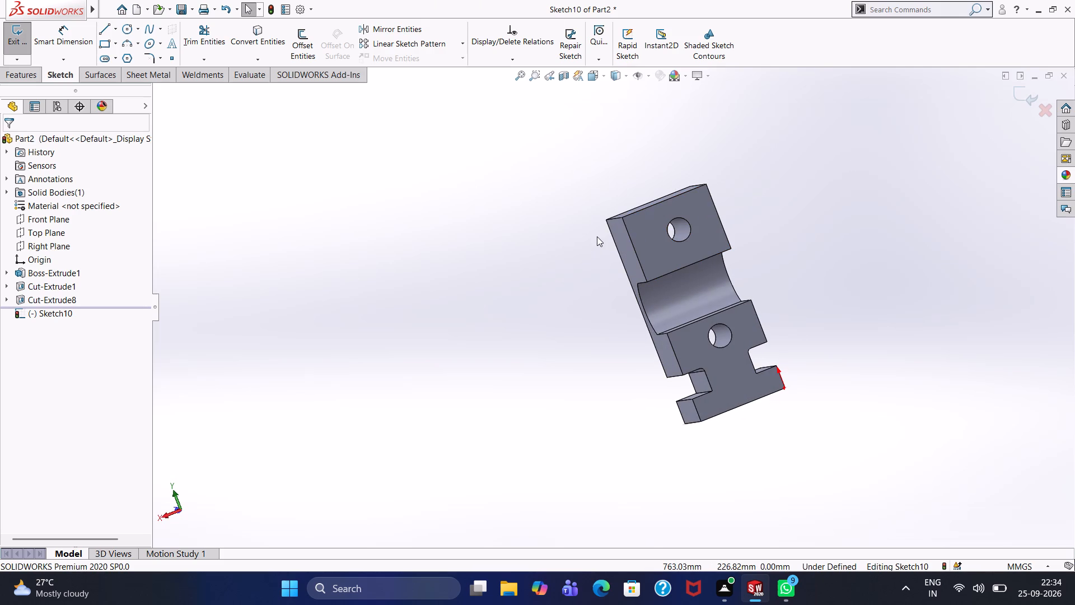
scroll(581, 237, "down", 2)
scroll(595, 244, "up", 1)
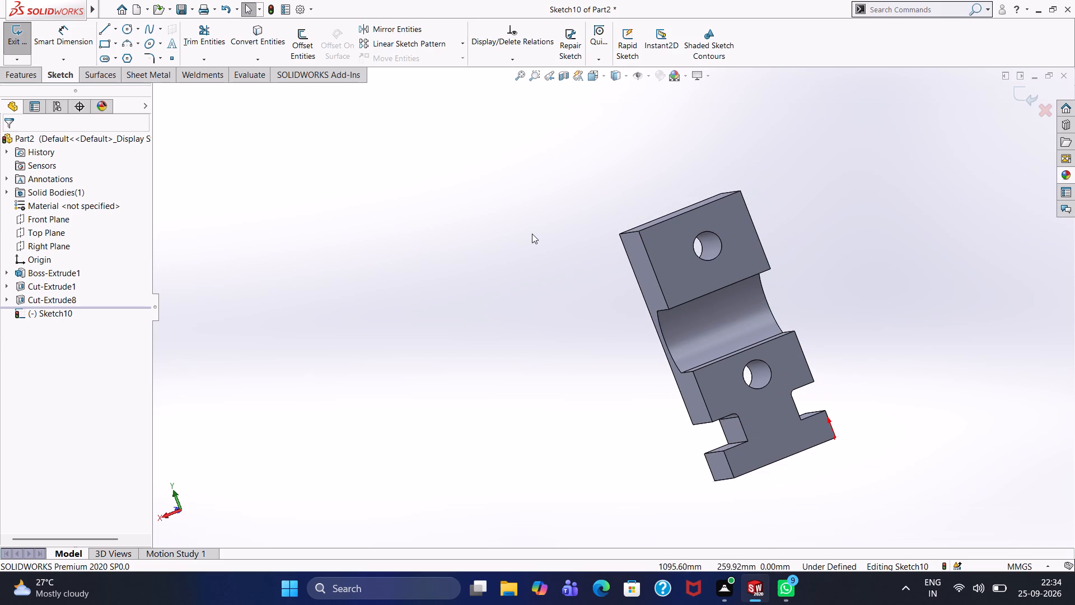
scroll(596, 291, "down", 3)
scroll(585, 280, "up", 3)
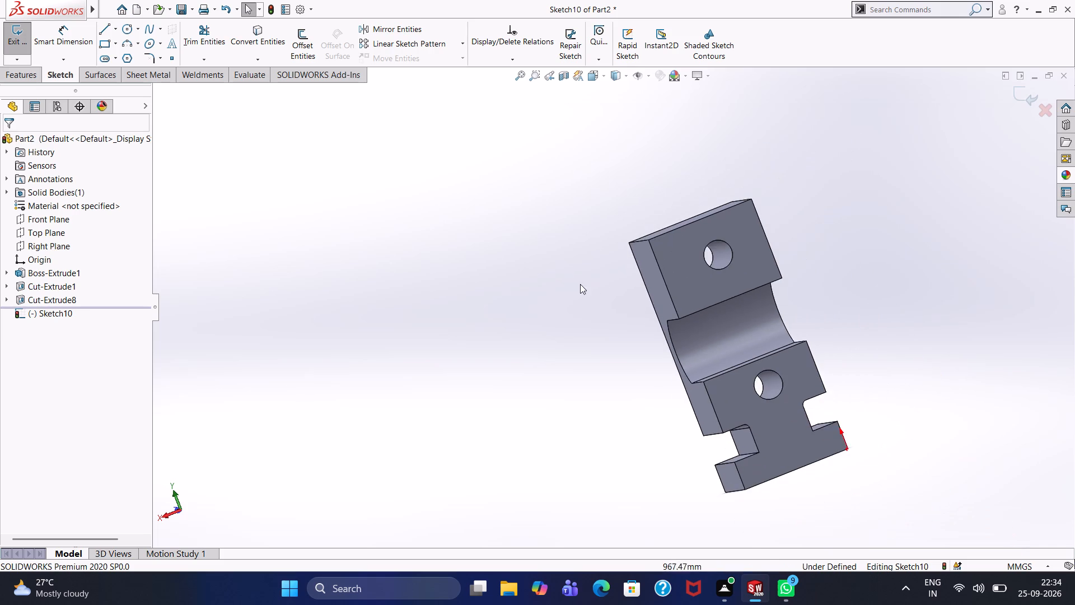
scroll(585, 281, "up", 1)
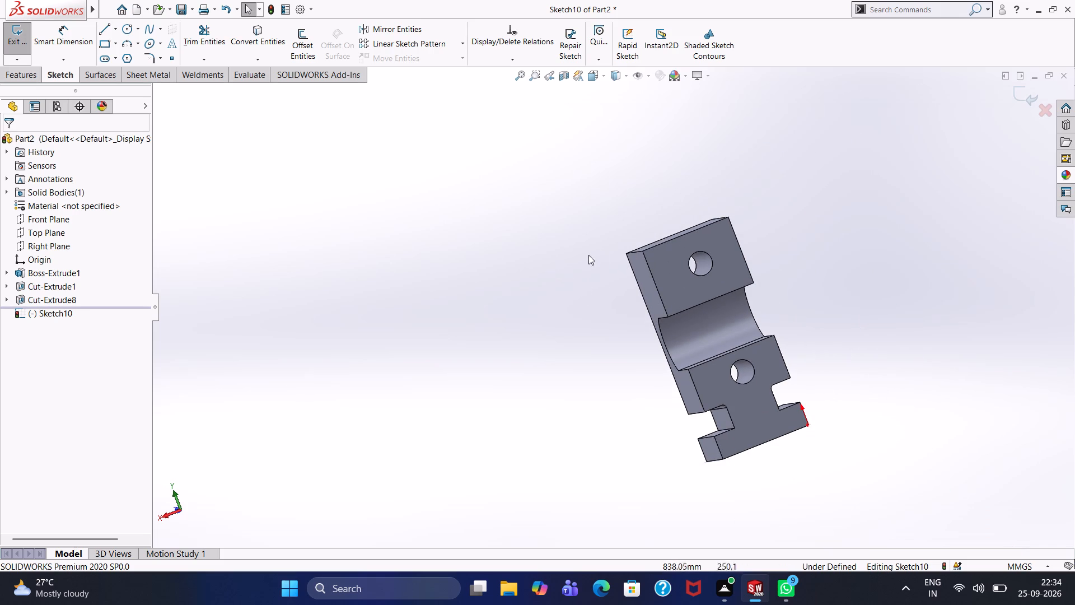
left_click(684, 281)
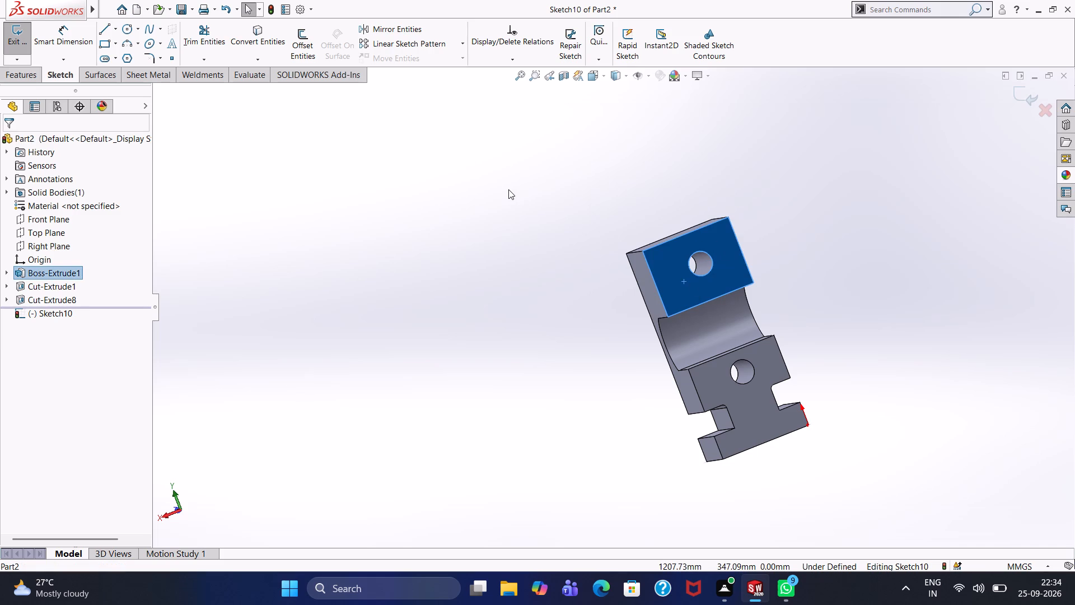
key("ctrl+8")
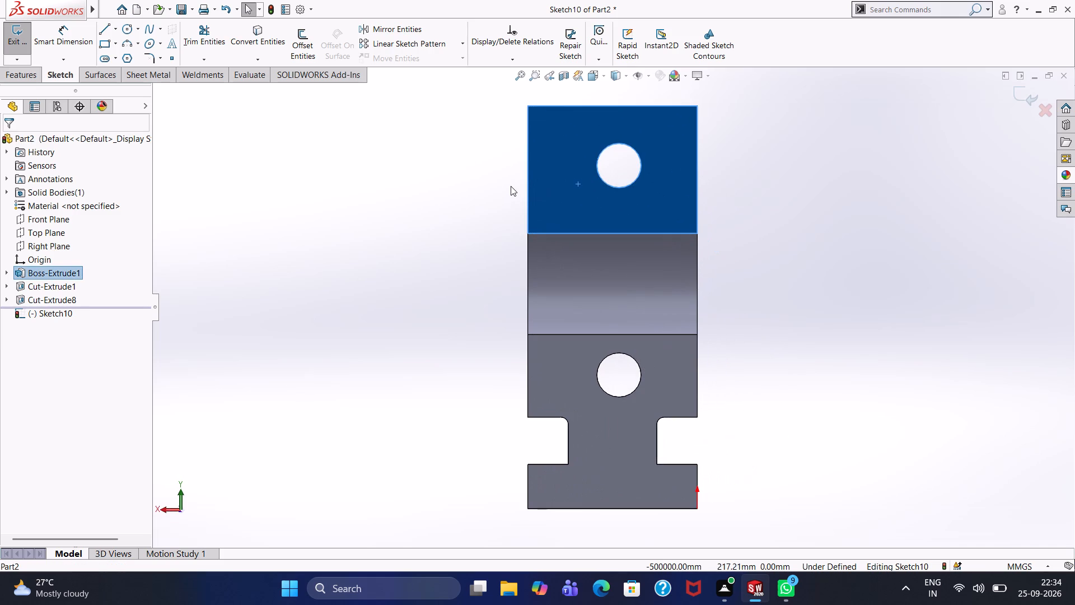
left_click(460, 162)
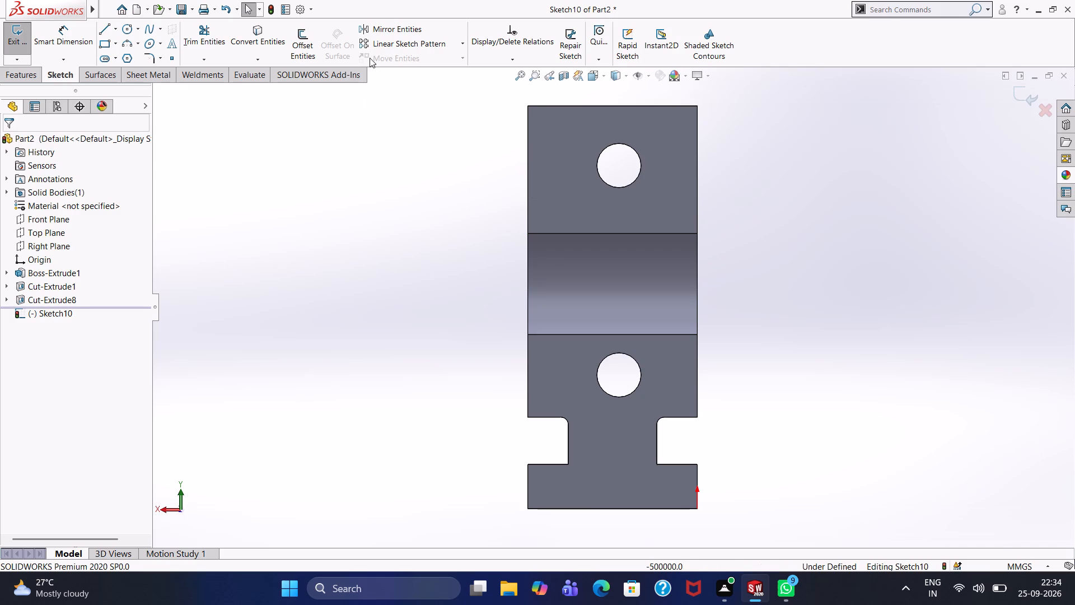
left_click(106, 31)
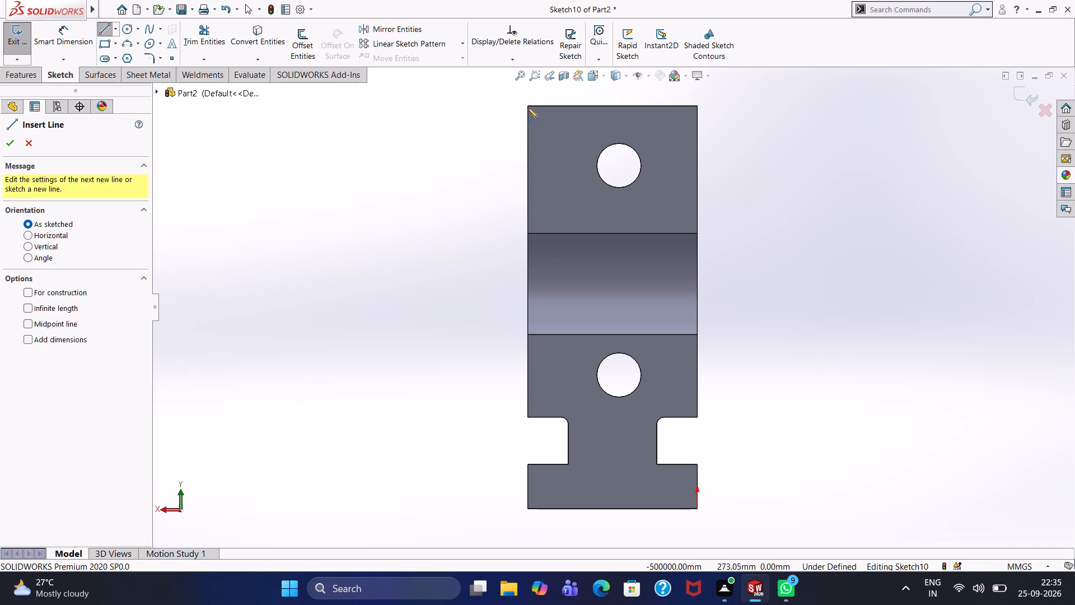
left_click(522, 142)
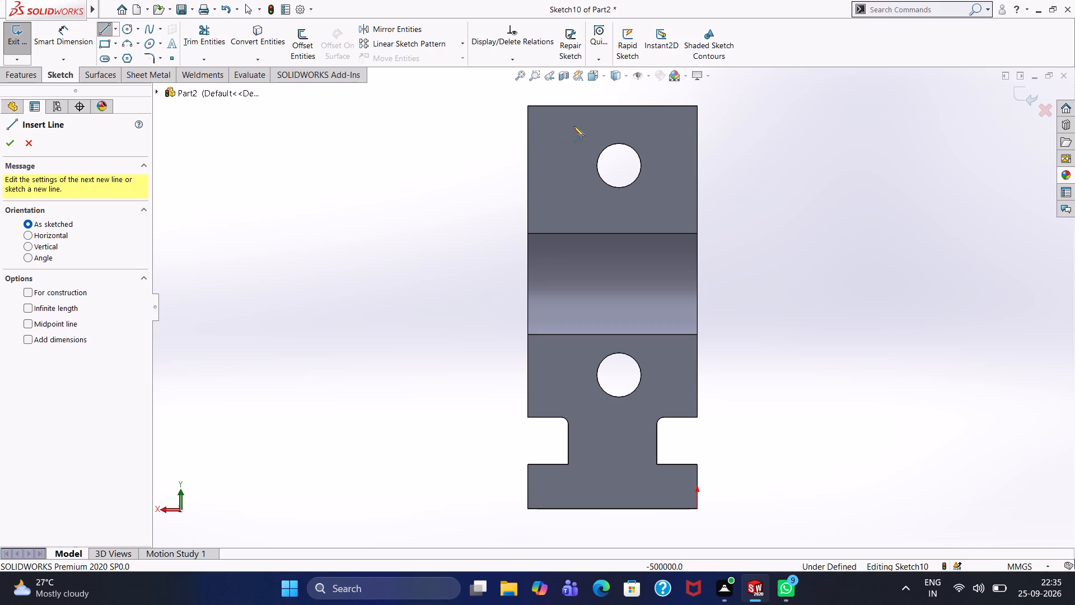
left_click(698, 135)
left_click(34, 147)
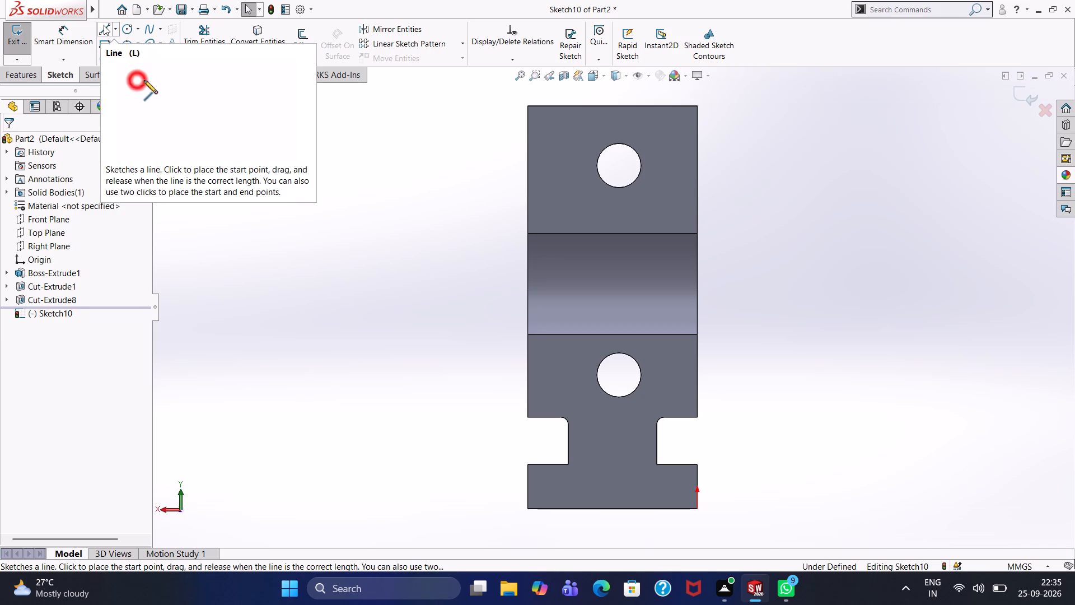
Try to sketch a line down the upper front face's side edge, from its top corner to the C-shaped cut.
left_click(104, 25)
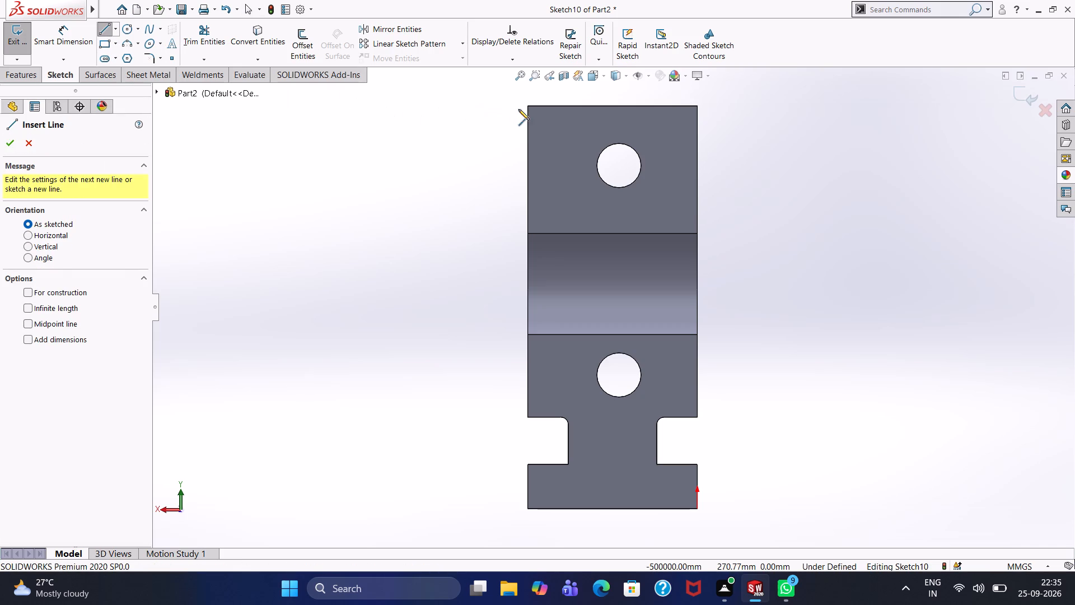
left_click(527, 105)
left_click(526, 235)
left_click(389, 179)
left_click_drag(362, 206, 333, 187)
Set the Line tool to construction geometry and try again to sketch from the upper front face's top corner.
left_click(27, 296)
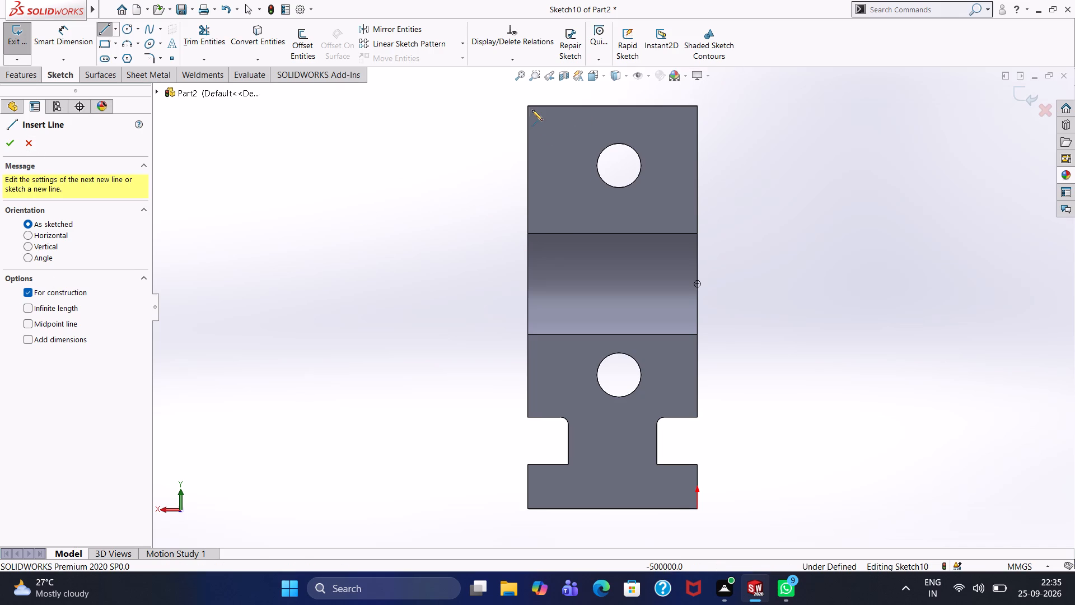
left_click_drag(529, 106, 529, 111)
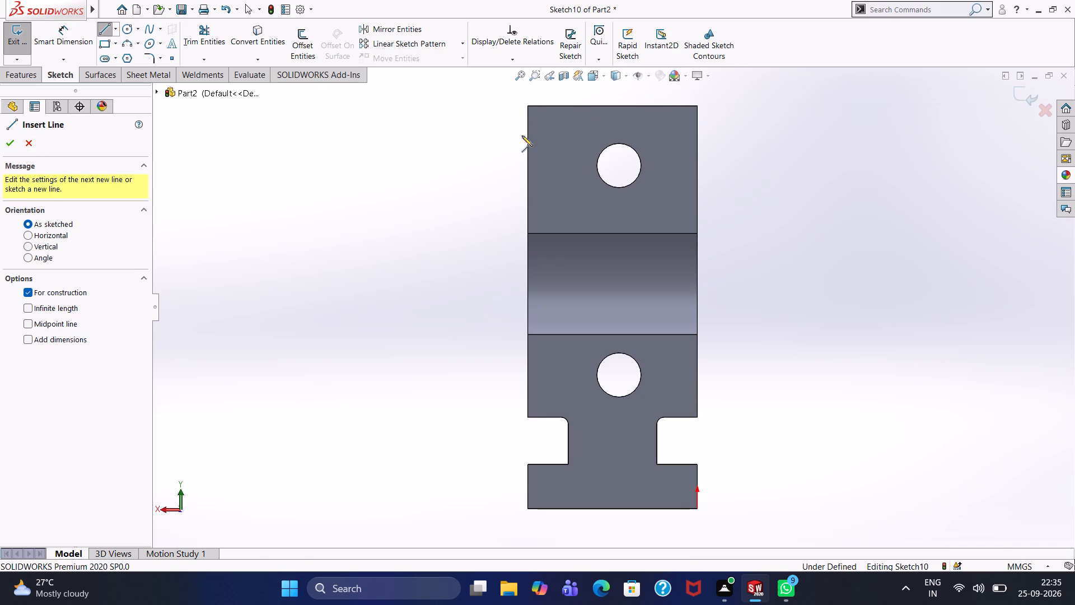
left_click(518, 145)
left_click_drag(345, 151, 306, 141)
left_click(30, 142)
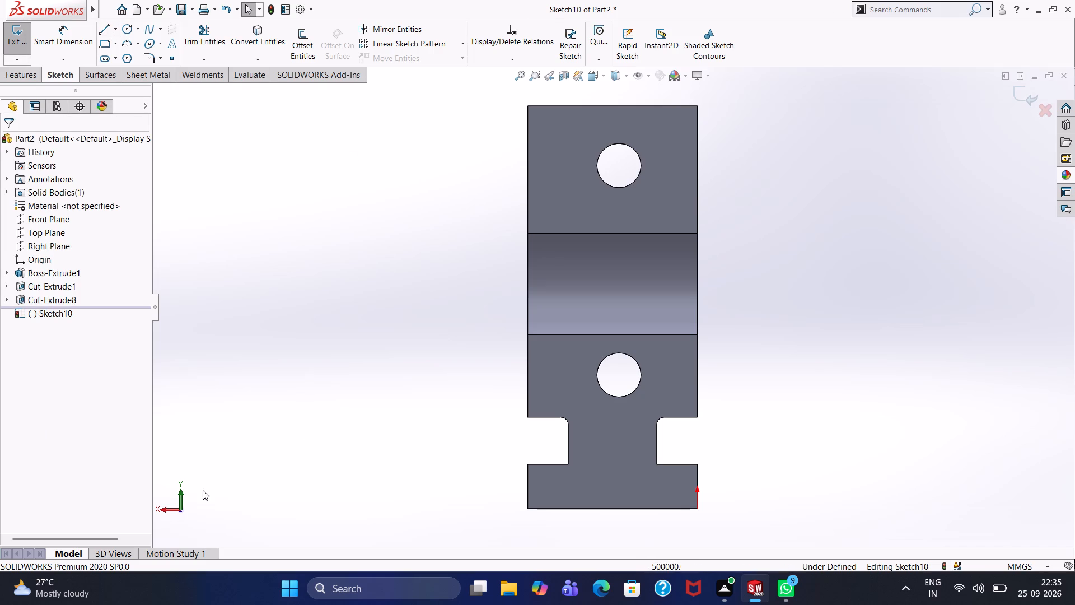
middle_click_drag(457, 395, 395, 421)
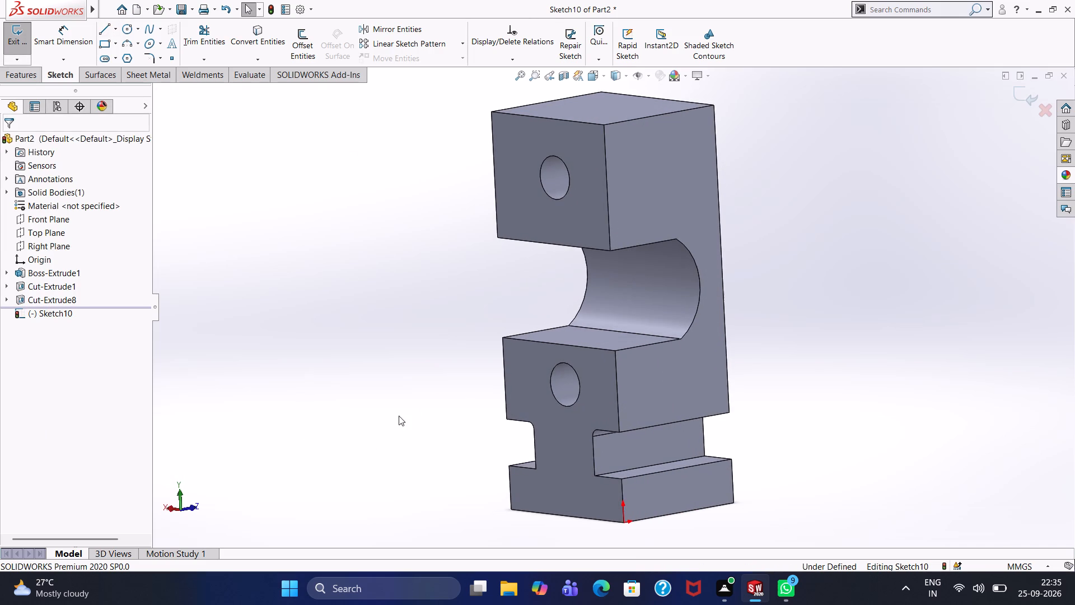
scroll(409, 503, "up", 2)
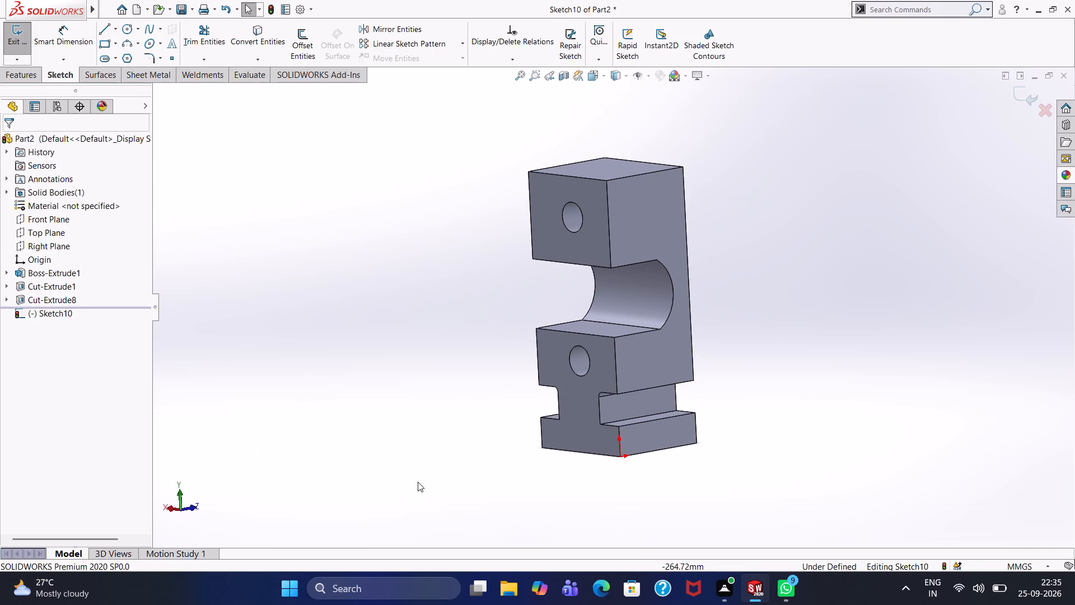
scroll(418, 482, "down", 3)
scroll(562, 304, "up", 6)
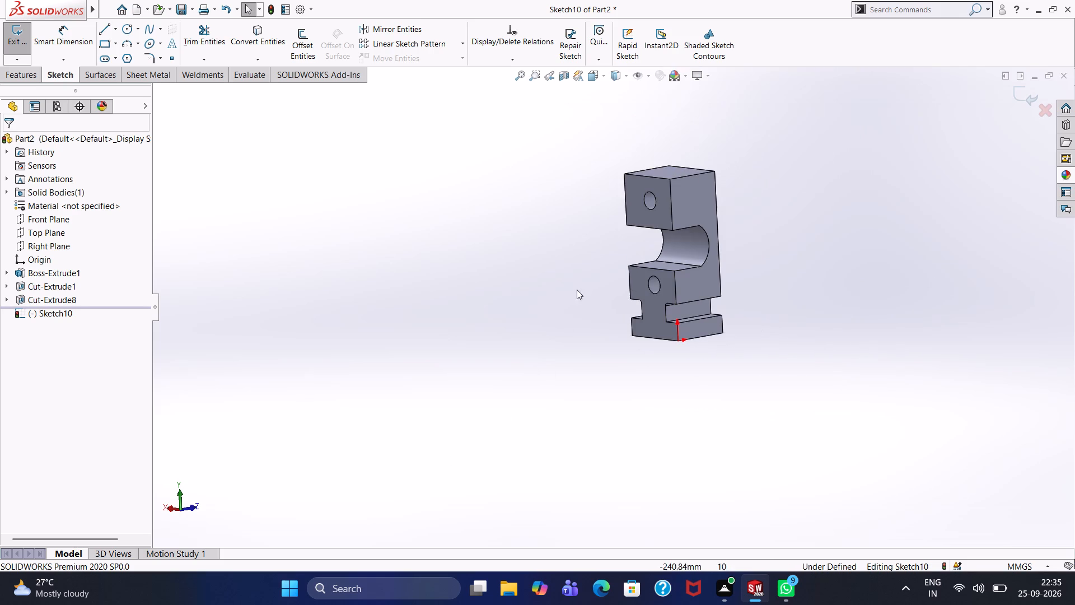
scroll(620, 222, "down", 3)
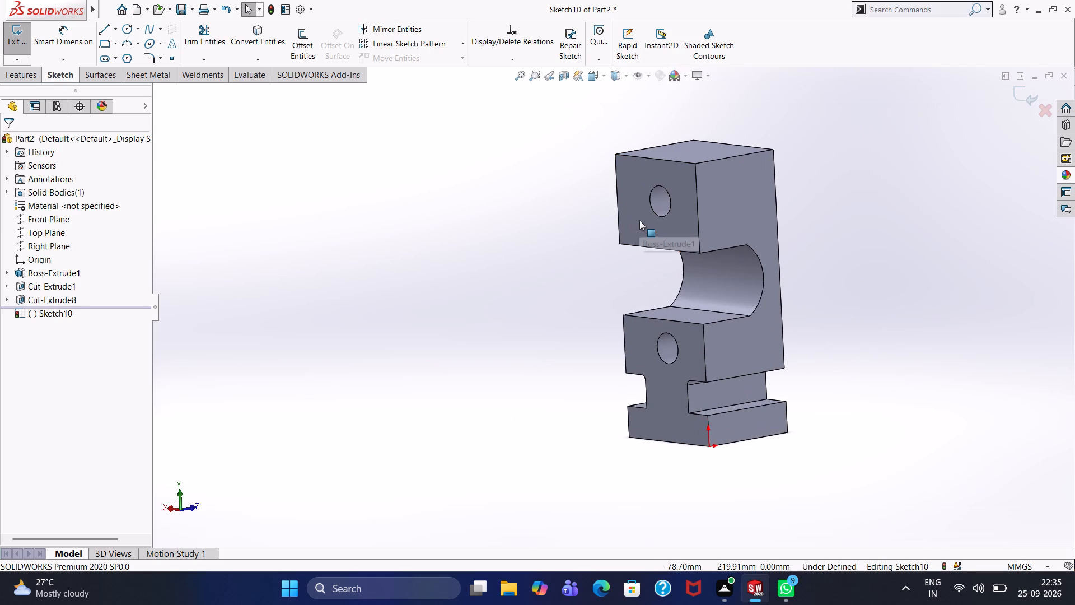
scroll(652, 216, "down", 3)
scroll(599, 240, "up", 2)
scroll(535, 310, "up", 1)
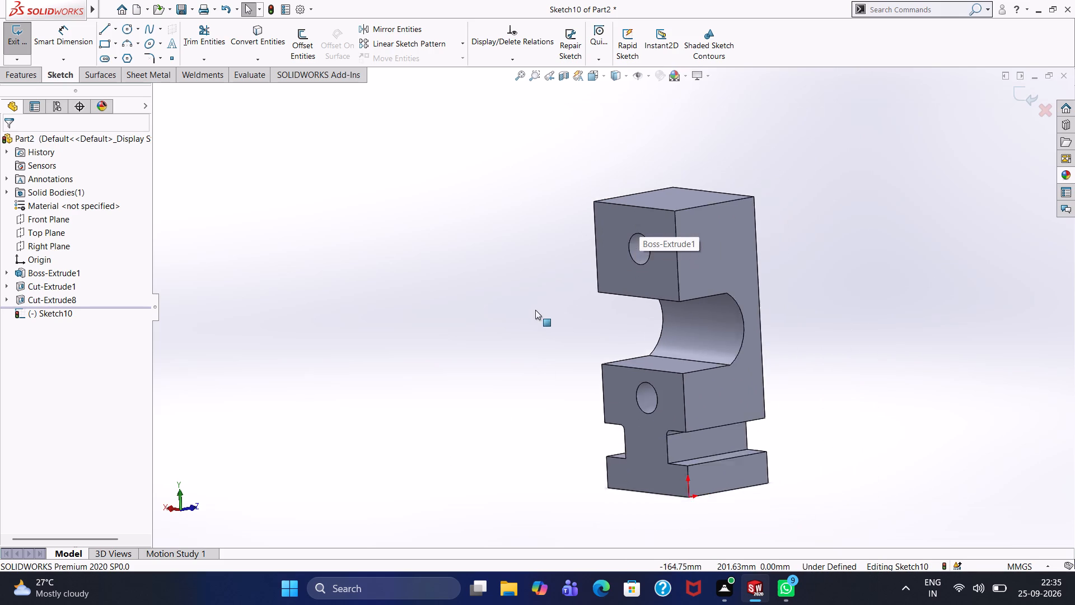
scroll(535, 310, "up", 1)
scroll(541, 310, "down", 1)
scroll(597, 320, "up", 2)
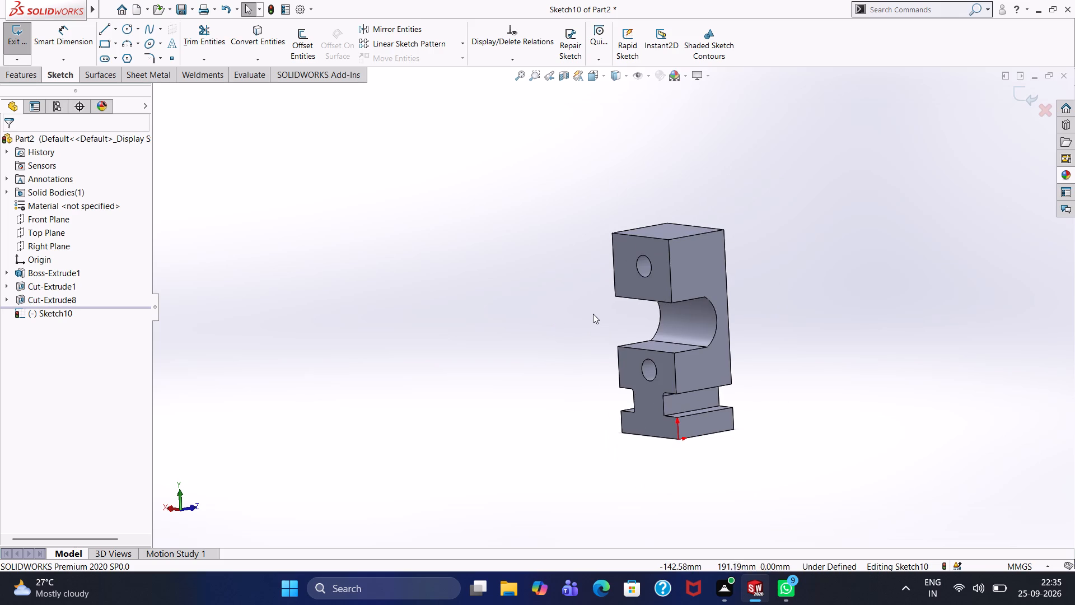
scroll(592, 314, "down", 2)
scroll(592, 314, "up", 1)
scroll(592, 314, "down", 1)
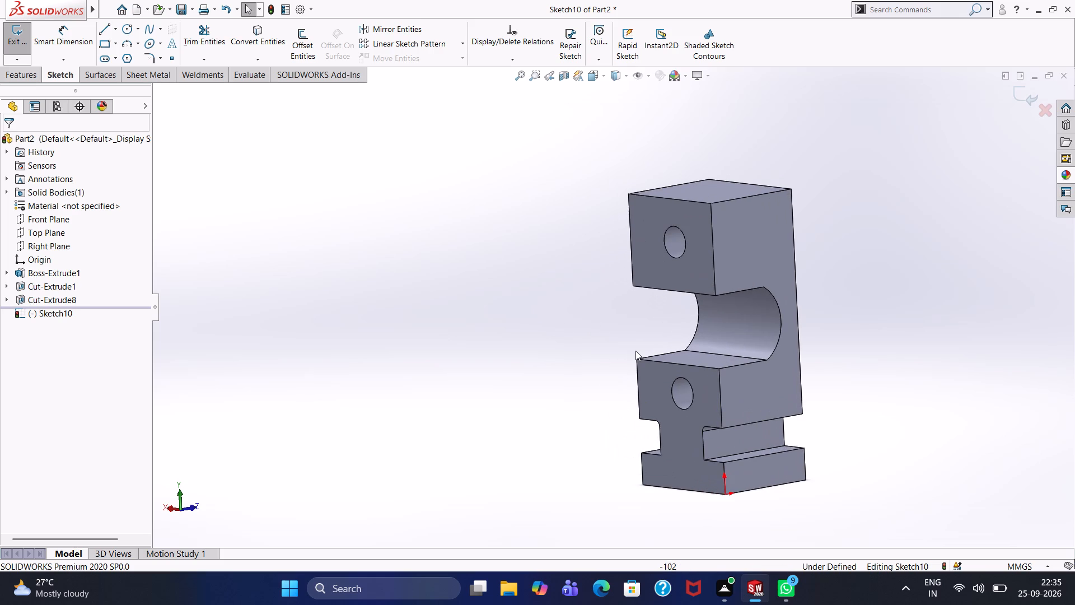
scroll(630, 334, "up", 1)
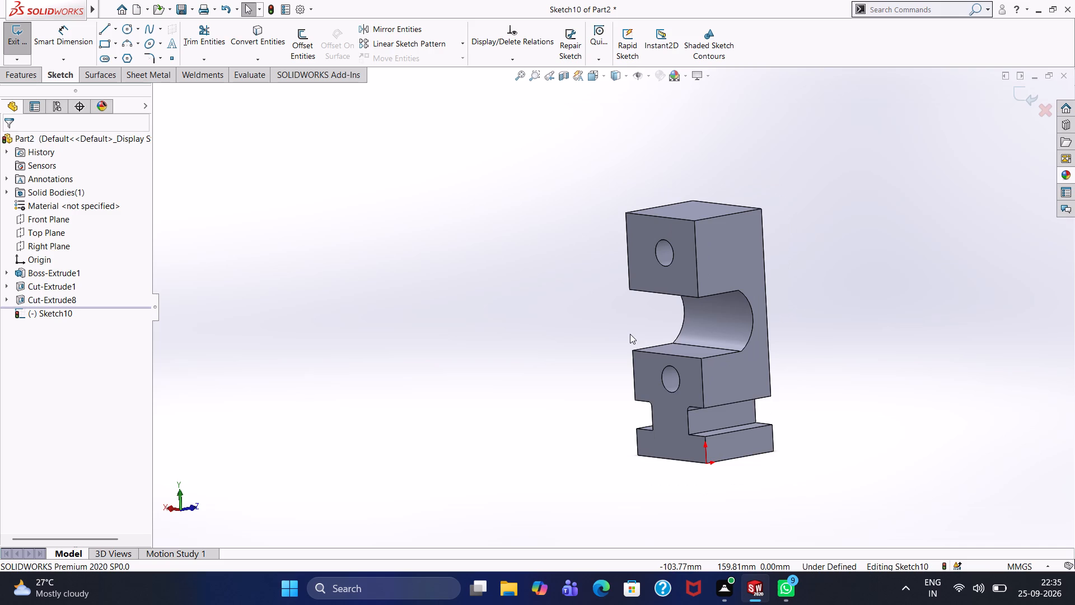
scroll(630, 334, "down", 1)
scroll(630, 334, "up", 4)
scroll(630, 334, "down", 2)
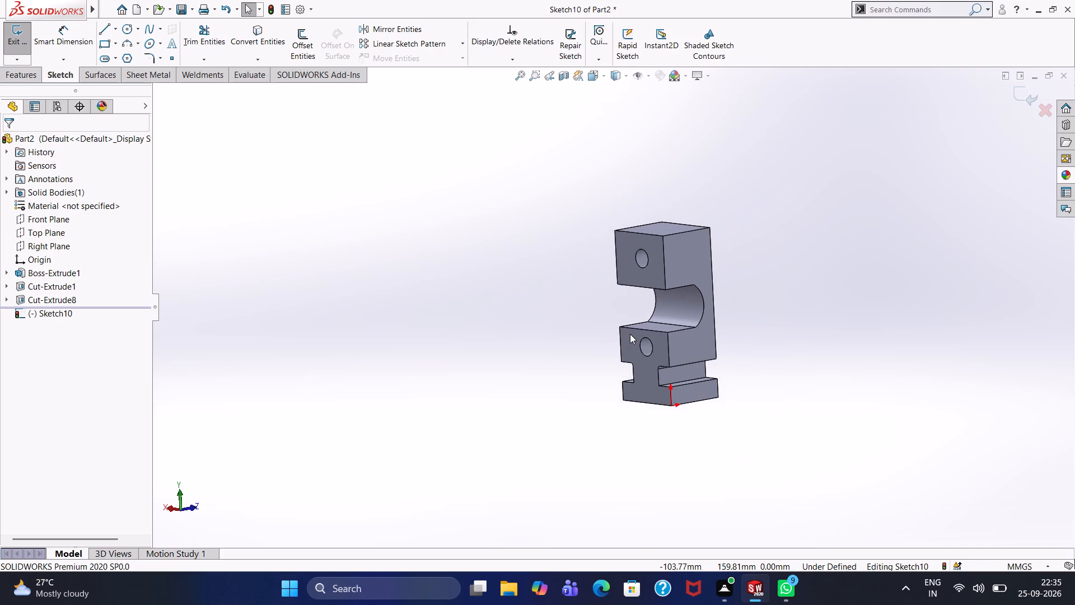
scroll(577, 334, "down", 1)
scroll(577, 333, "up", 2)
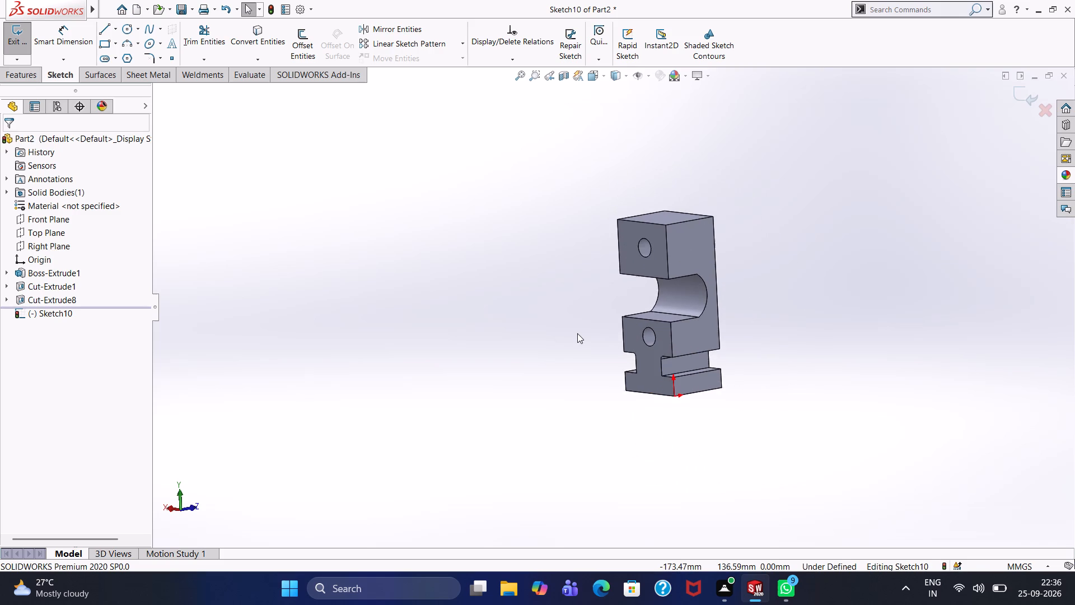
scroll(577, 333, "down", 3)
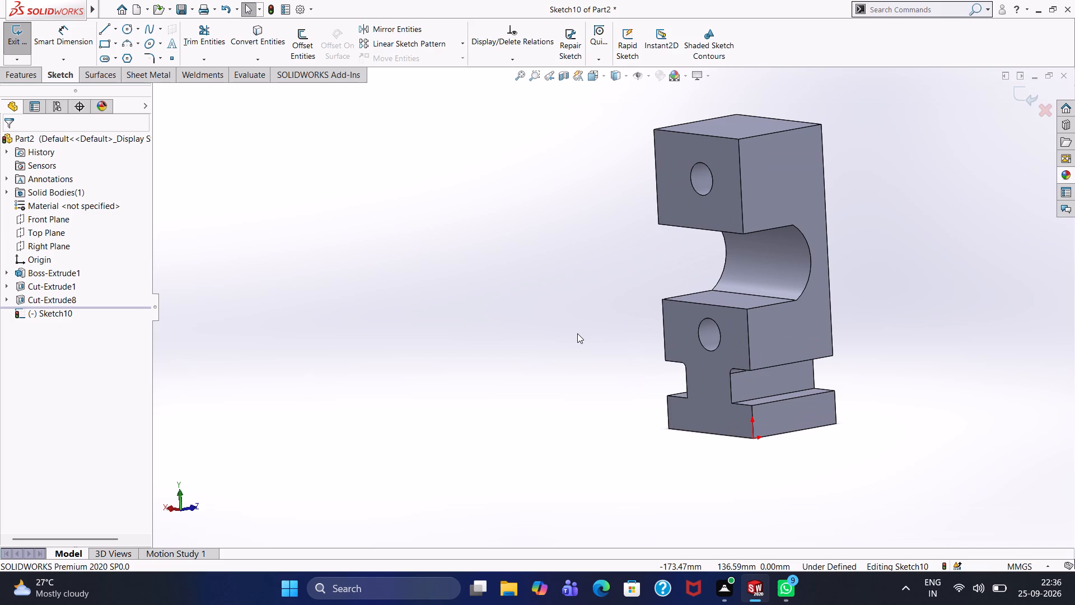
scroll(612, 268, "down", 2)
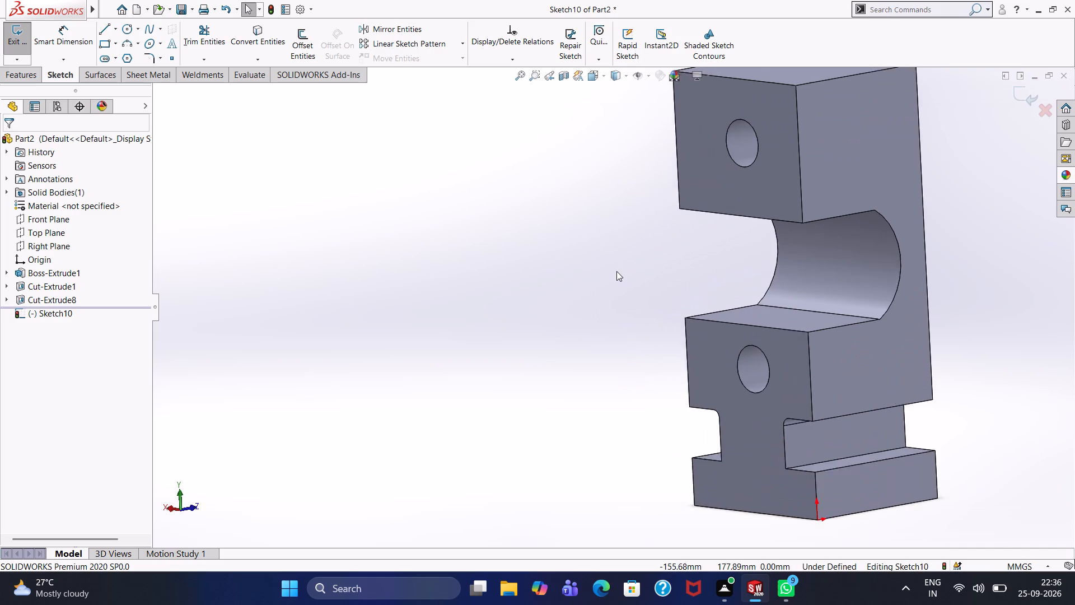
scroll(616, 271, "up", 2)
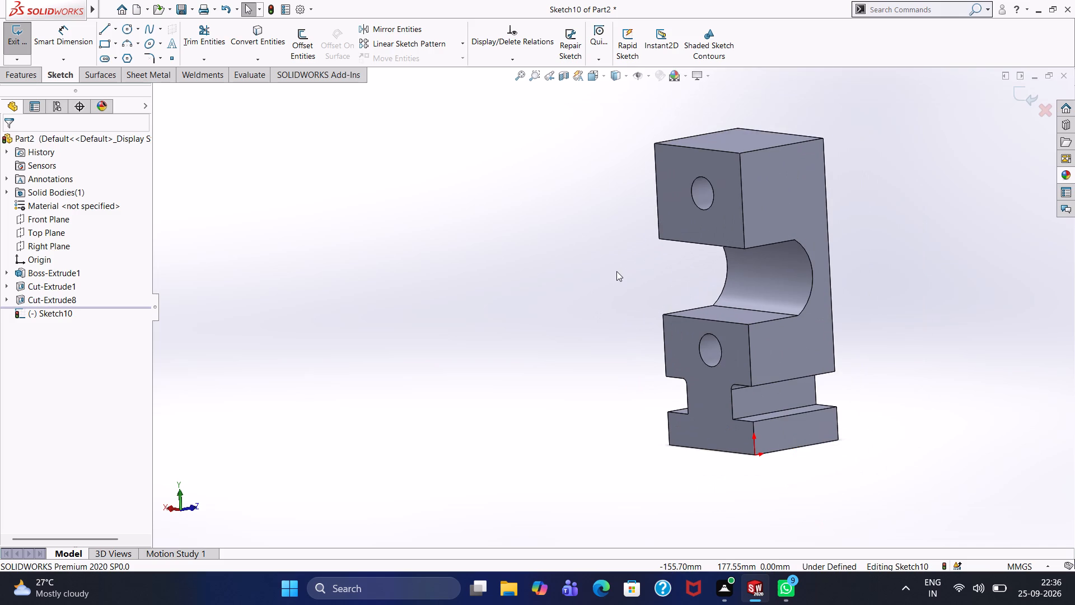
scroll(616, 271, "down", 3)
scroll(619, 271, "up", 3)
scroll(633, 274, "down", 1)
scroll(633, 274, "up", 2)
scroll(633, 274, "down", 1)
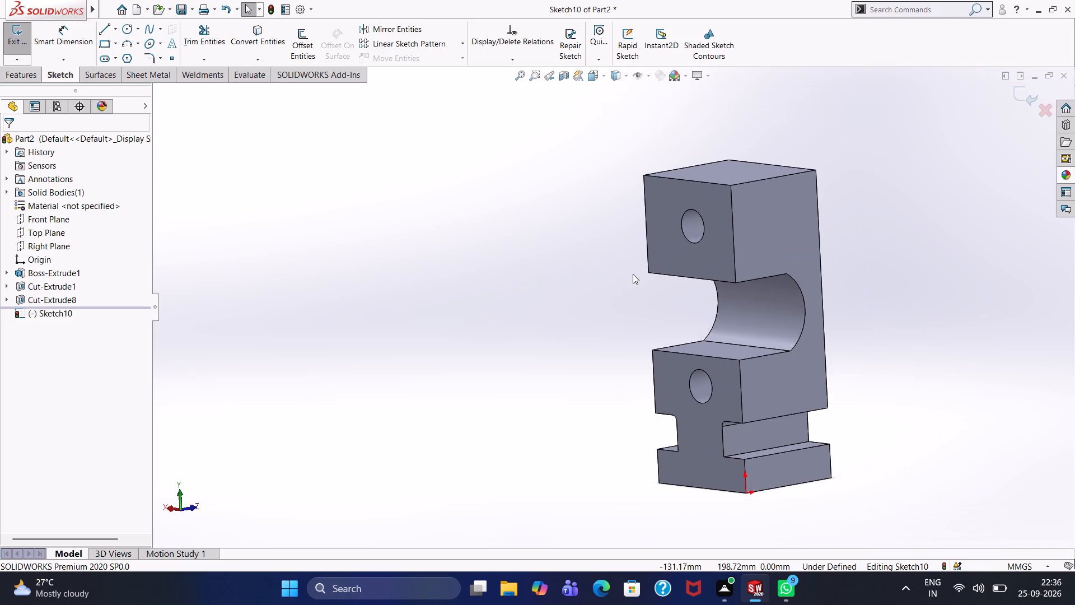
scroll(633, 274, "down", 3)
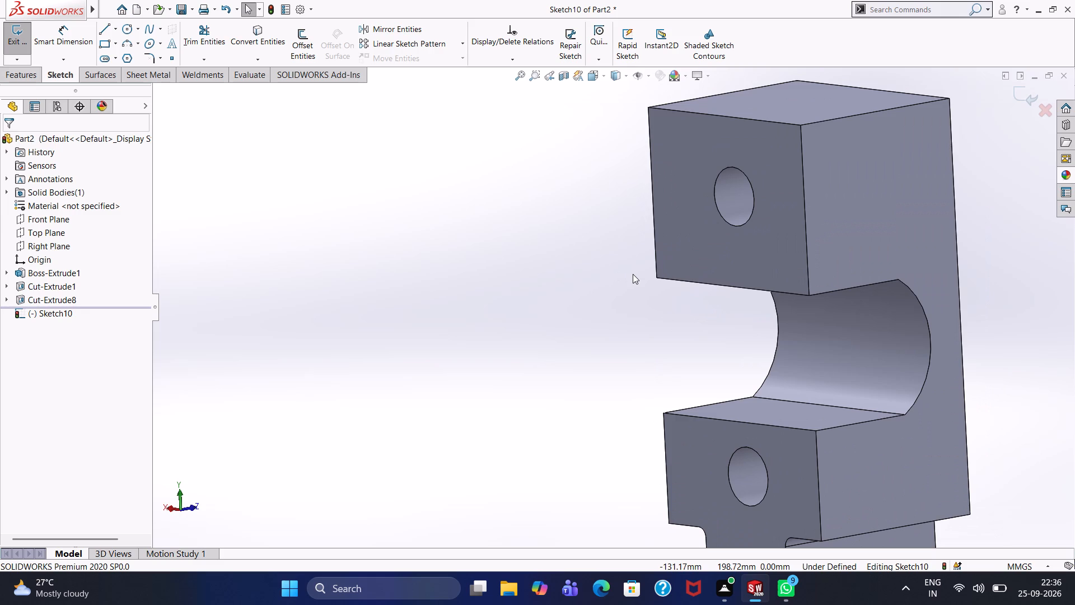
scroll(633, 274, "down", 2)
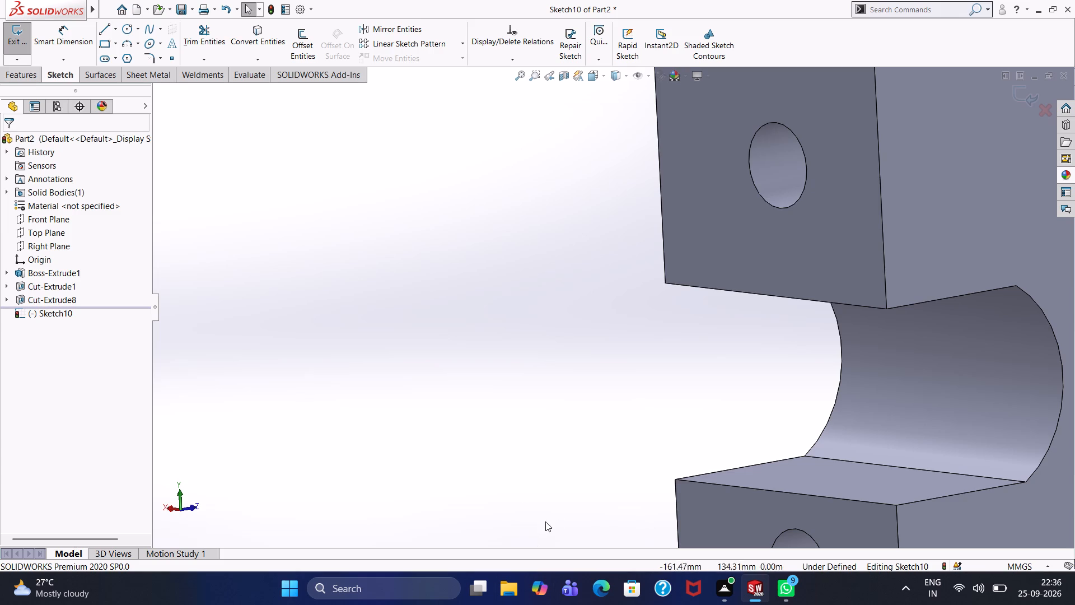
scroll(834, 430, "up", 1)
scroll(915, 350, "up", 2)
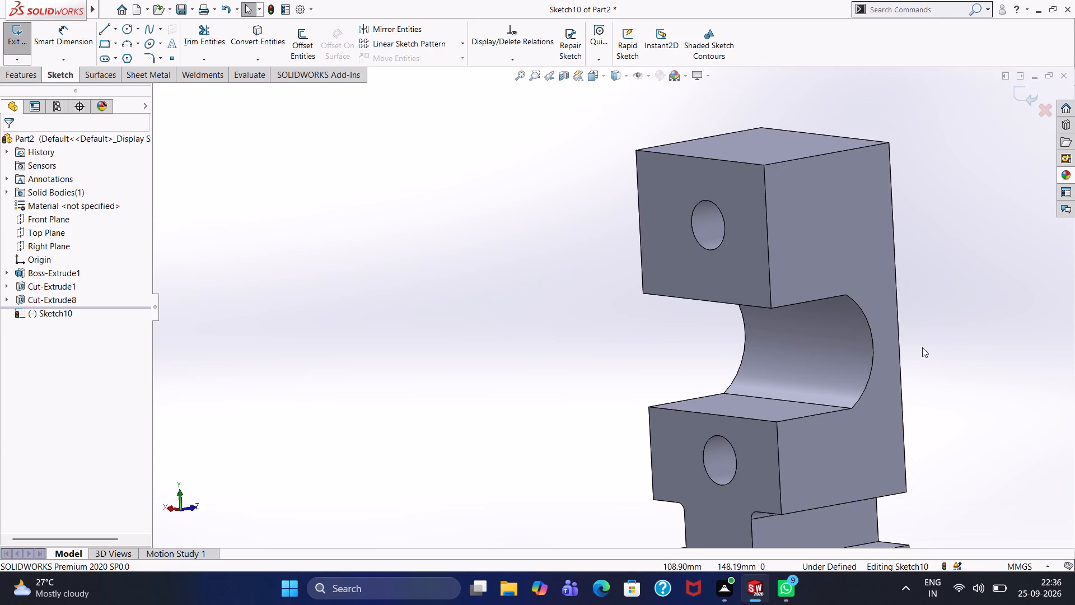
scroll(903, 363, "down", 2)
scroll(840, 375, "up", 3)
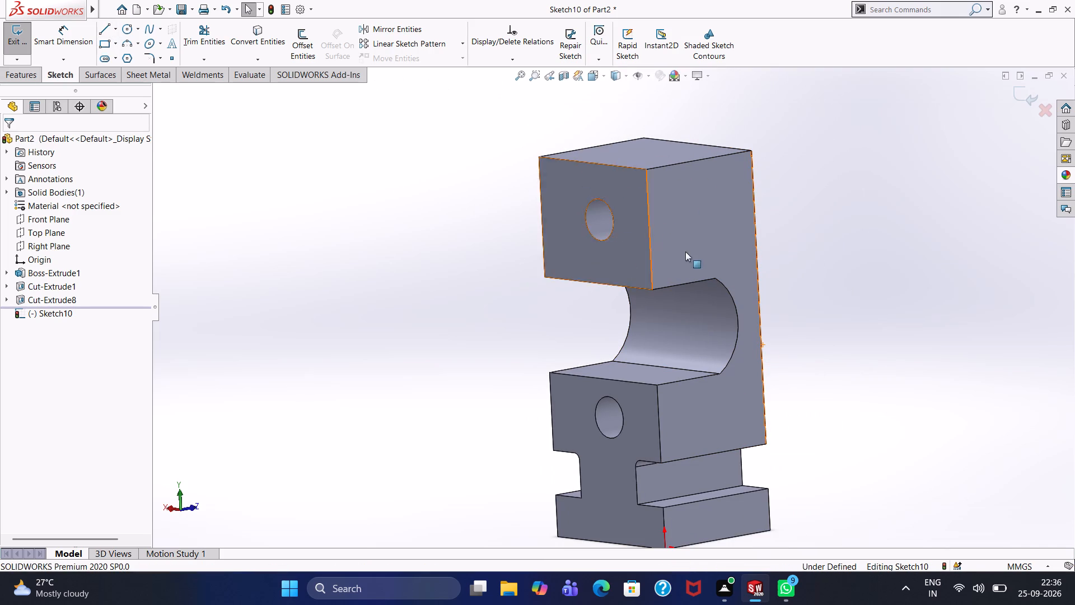
View the block's side face square-on and sketch an 8 mm line along its top edge, starting from the back top corner.
left_click(707, 234)
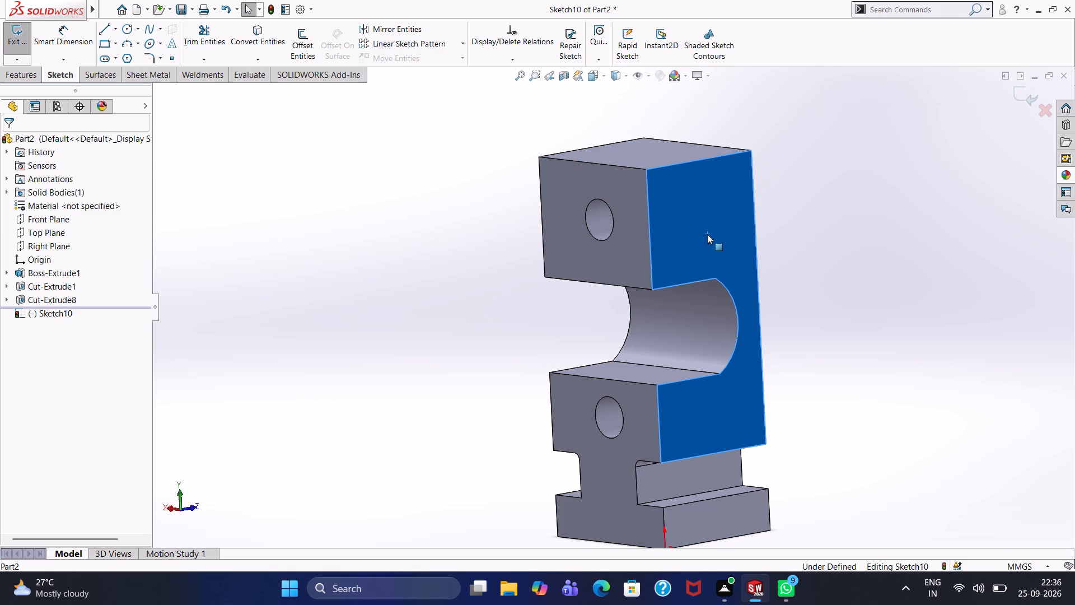
key("ctrl+8")
left_click(489, 252)
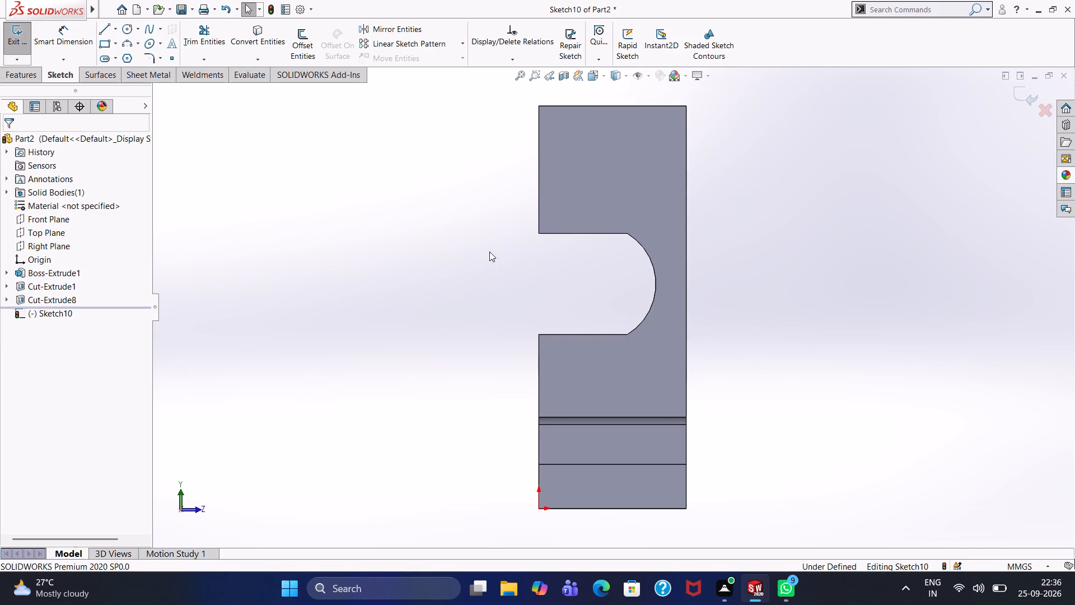
left_click(104, 32)
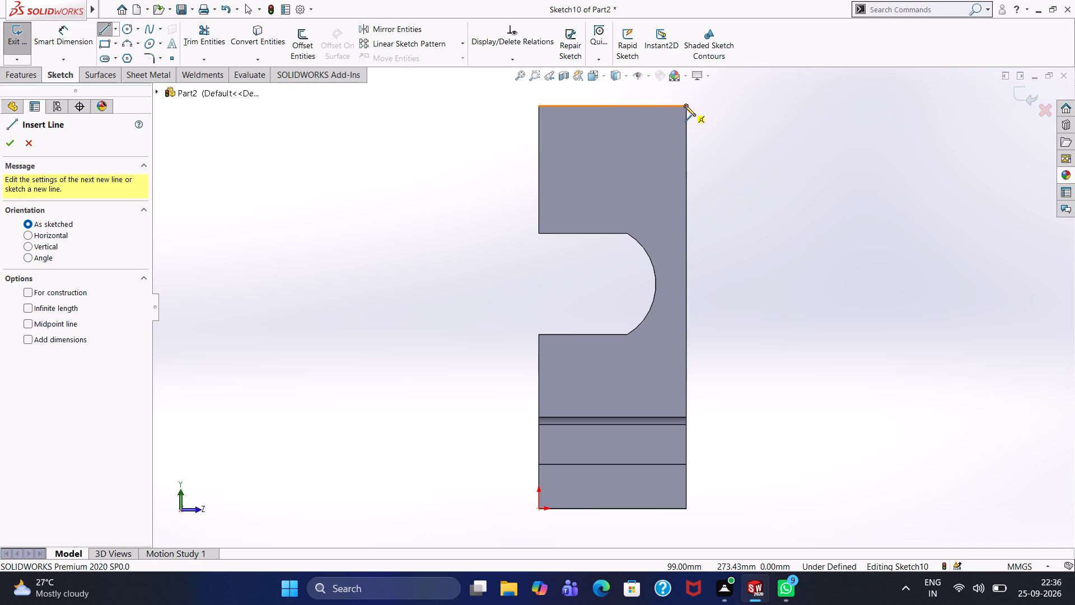
left_click(685, 105)
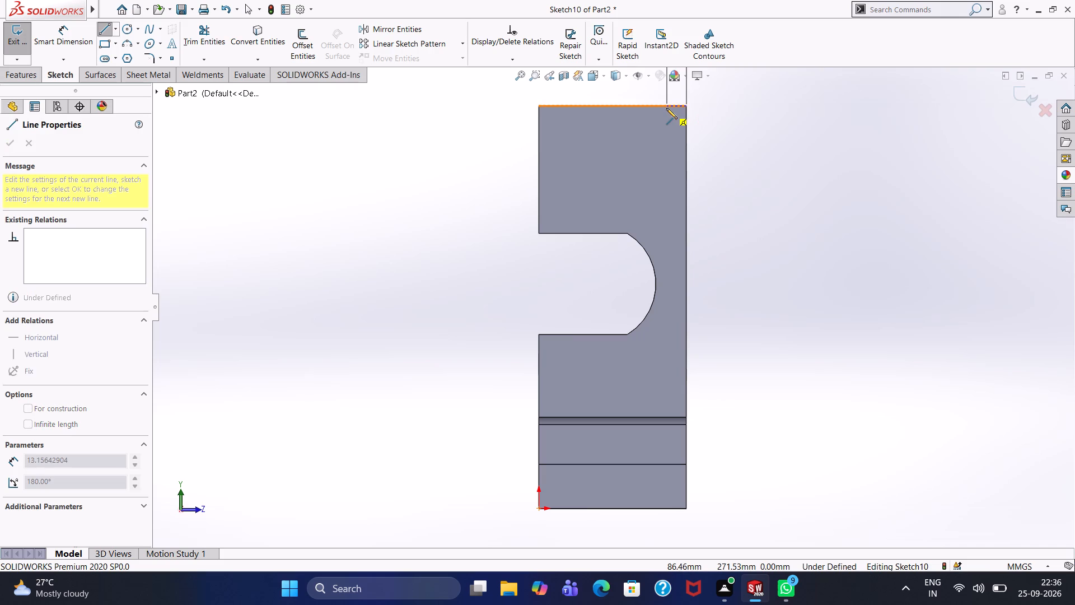
key("8")
key("Return")
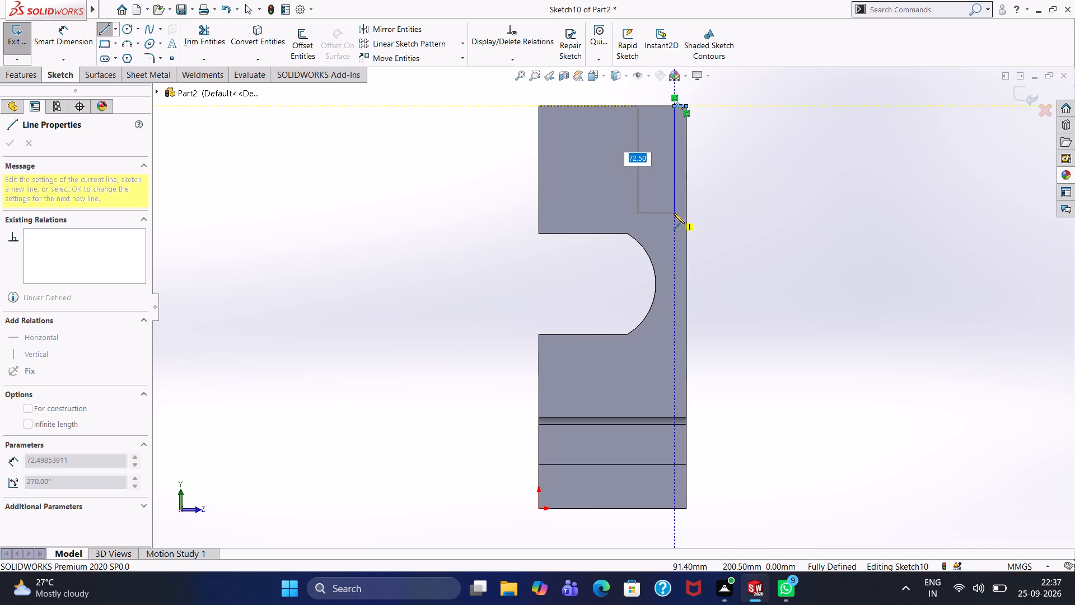
key("Escape")
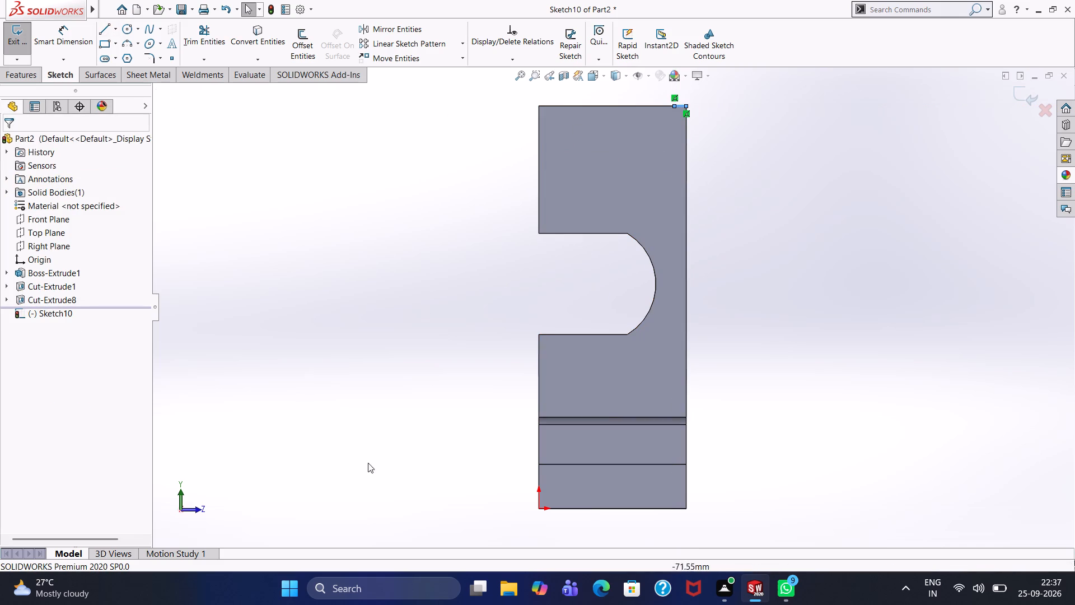
Sketch a horizontal line from the C-shaped cut's arc at mid-height to the back edge, continuing 22.5 mm up that edge.
left_click_drag(96, 29, 105, 27)
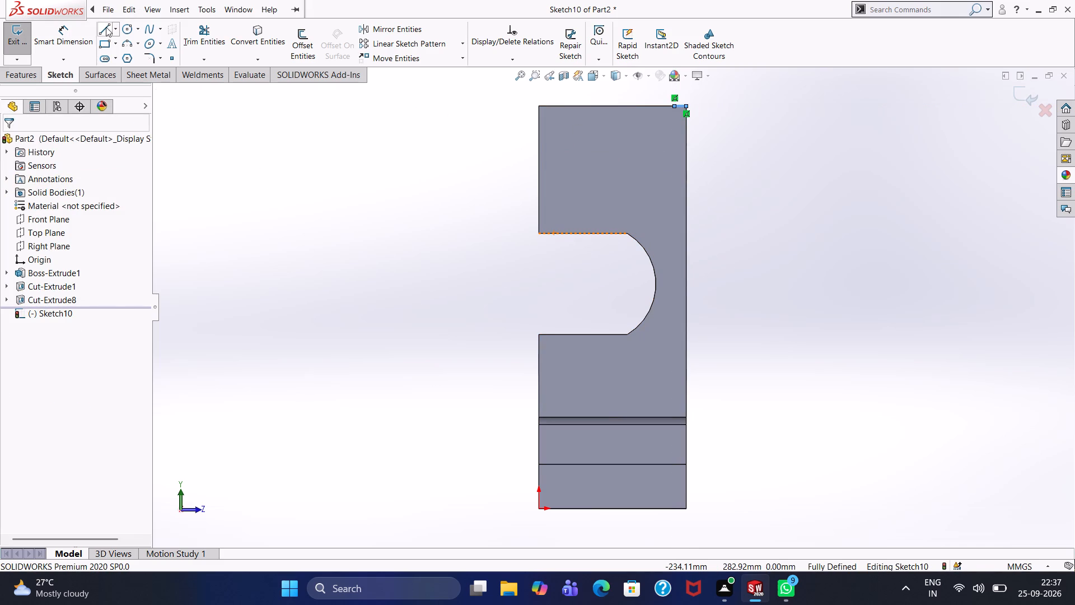
left_click(106, 27)
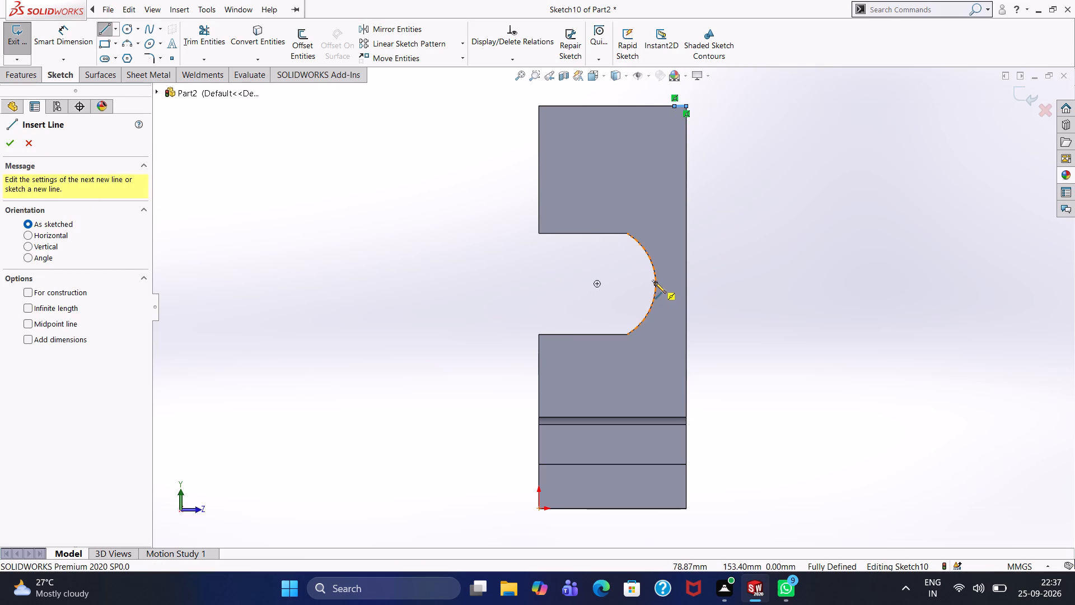
left_click(655, 282)
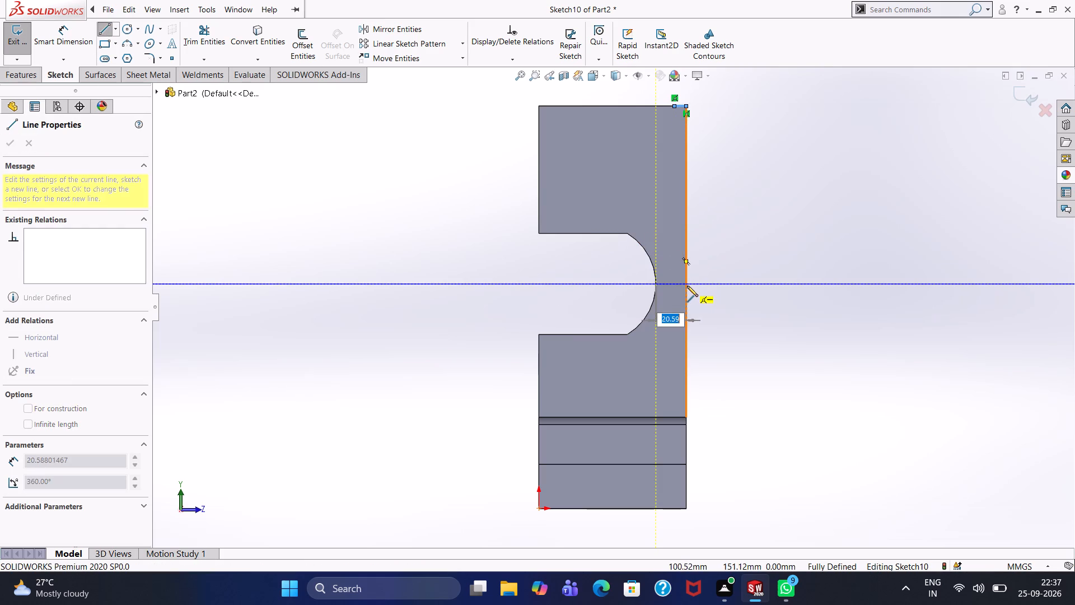
left_click(687, 286)
type("22.5")
key("Return")
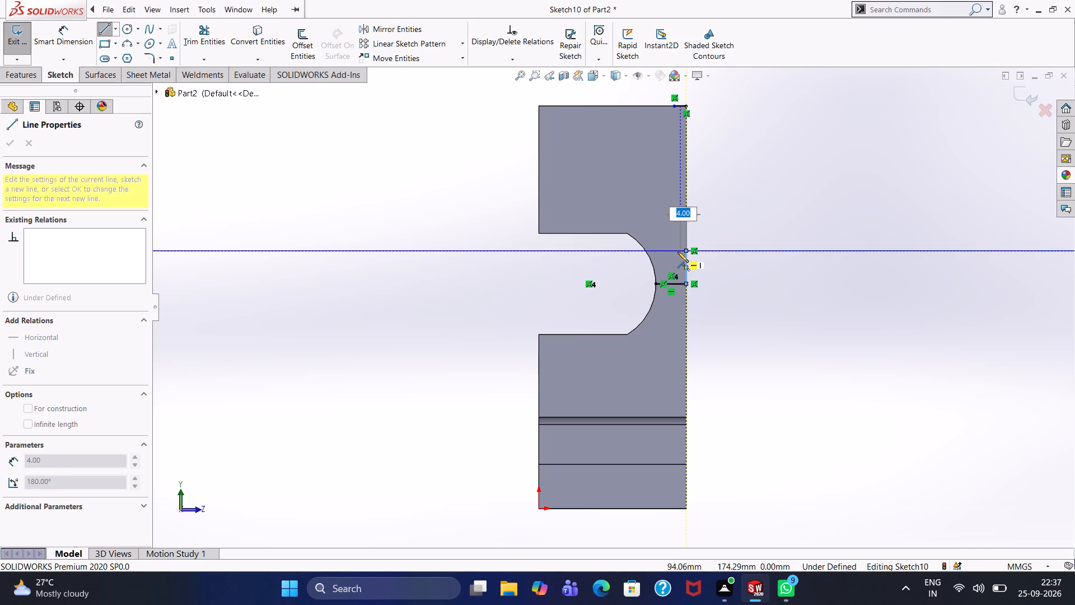
Continue the outline horizontally inward about 8 mm, then vertically about 98 mm up to the inner end of the 8 mm top line.
left_click(677, 252)
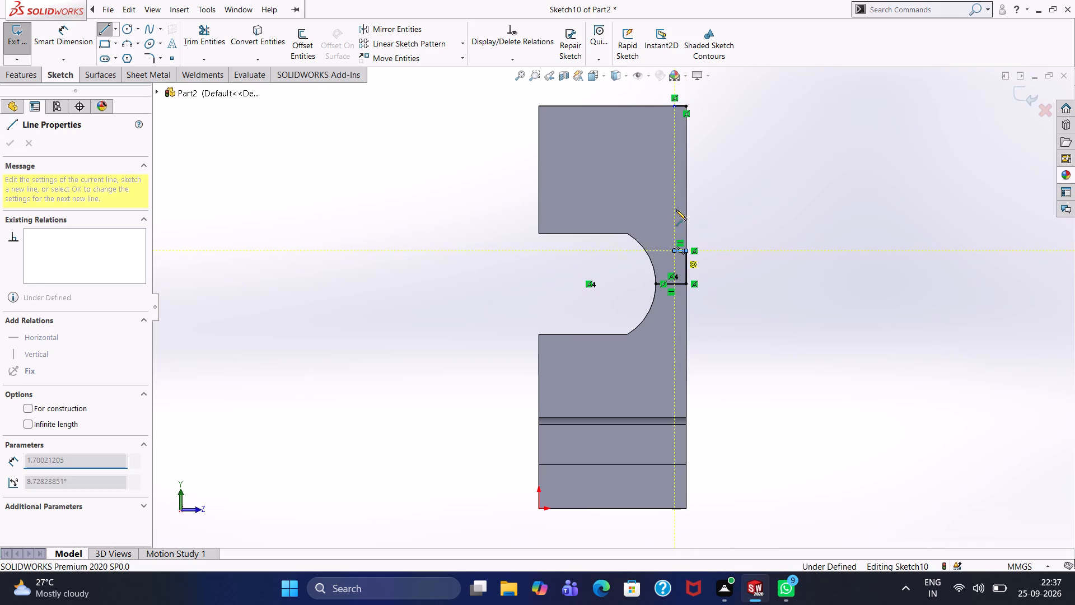
left_click(674, 108)
right_click(725, 129)
left_click(728, 138)
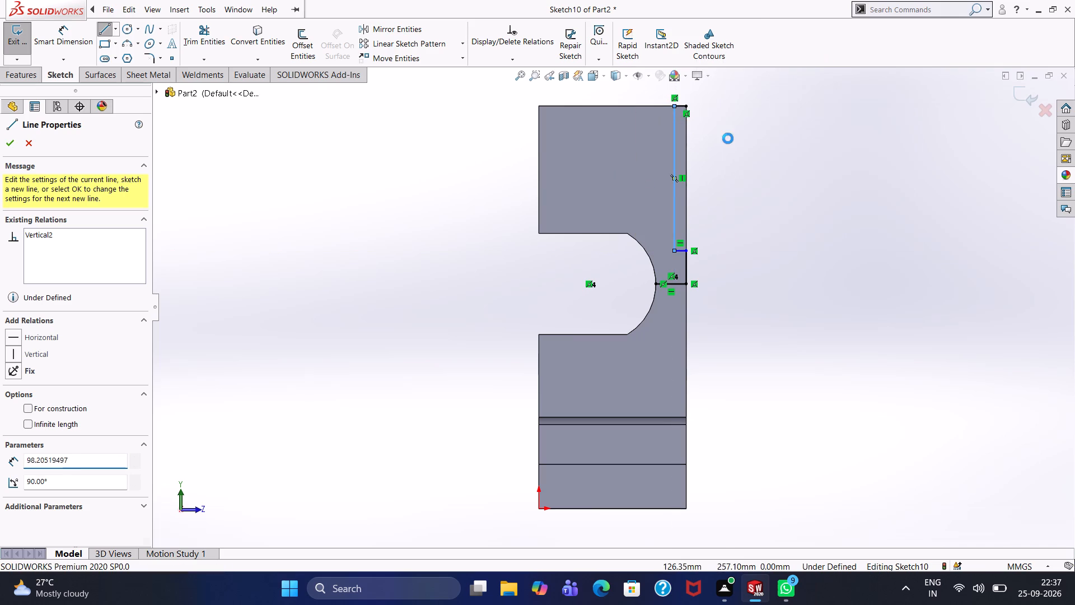
Delete the horizontal line between the C-shaped cut's arc and the back edge, and redraw it from the back edge to the arc.
left_click(675, 283)
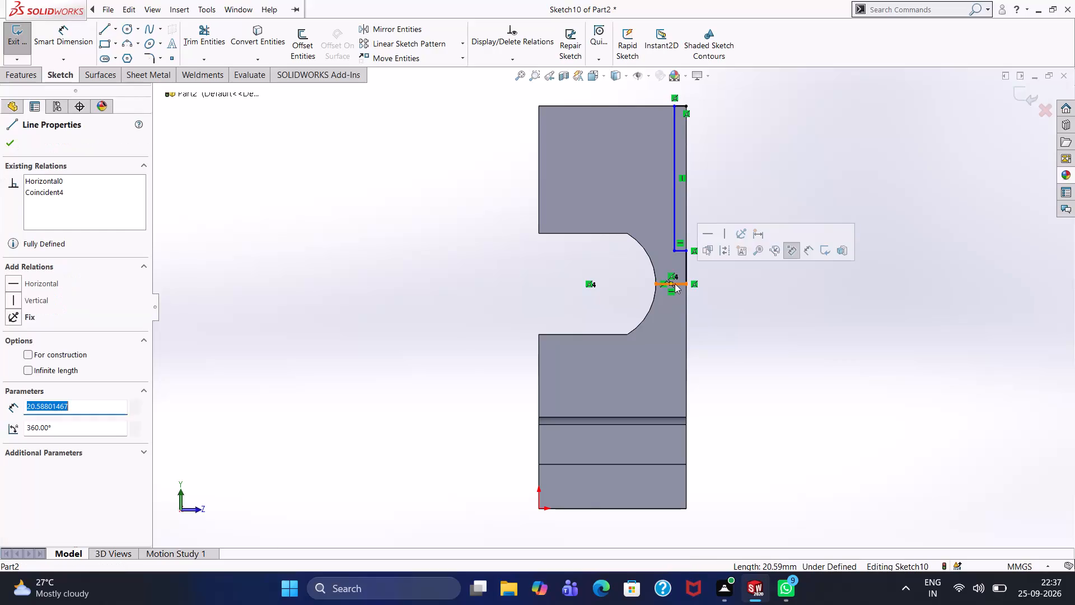
key("Delete")
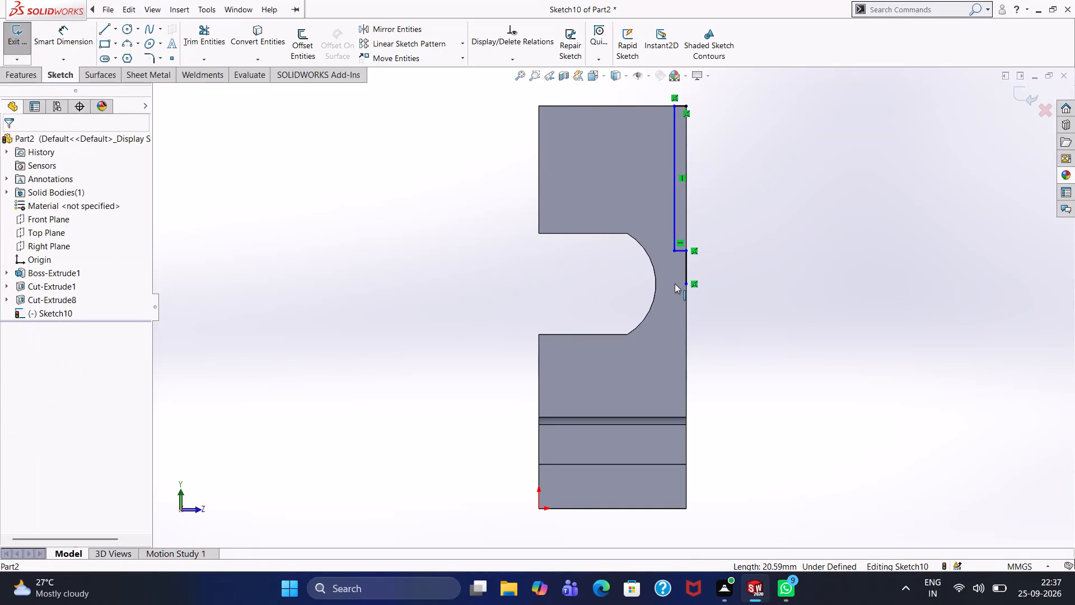
left_click(100, 27)
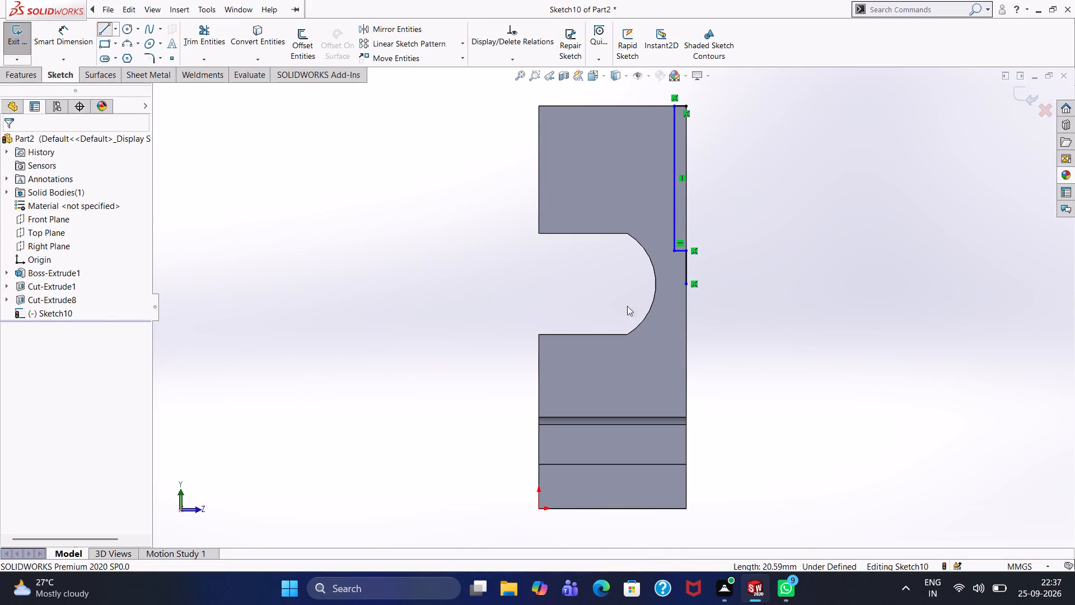
left_click(686, 286)
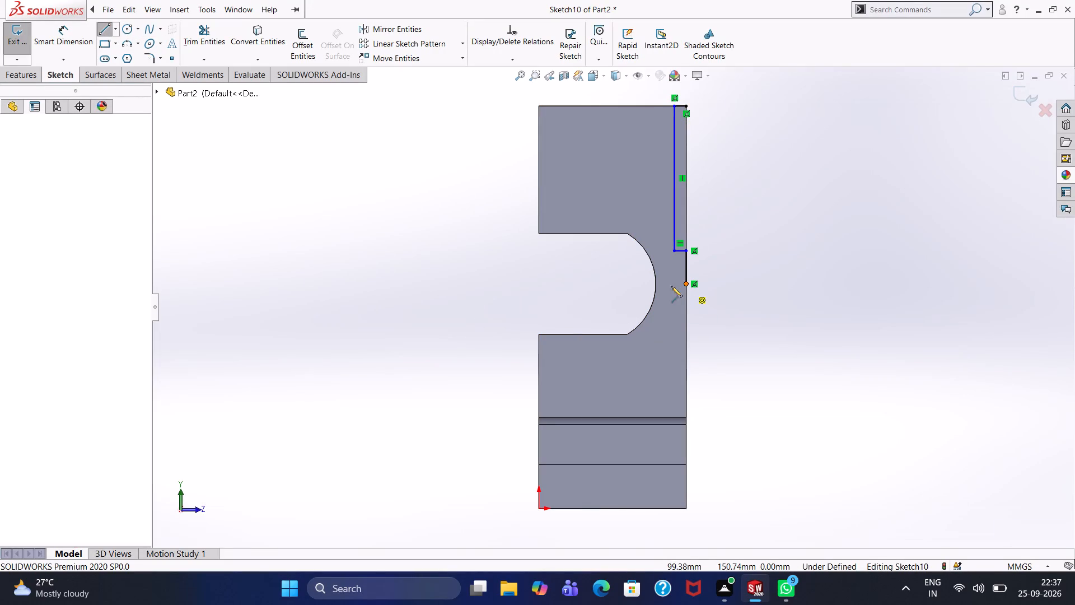
left_click(653, 283)
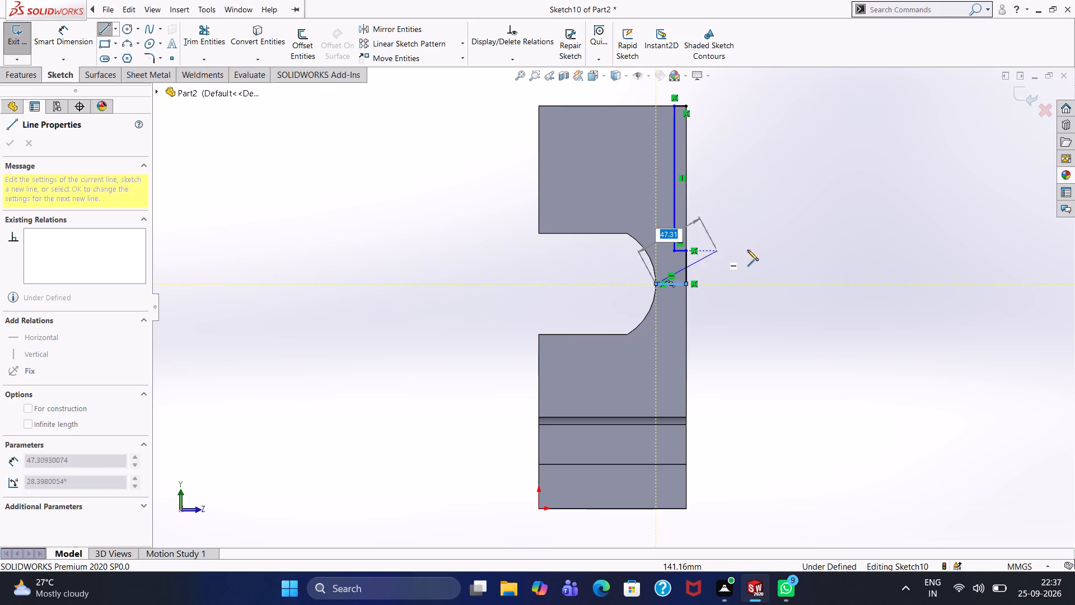
right_click(747, 250)
right_click(747, 250)
left_click(753, 256)
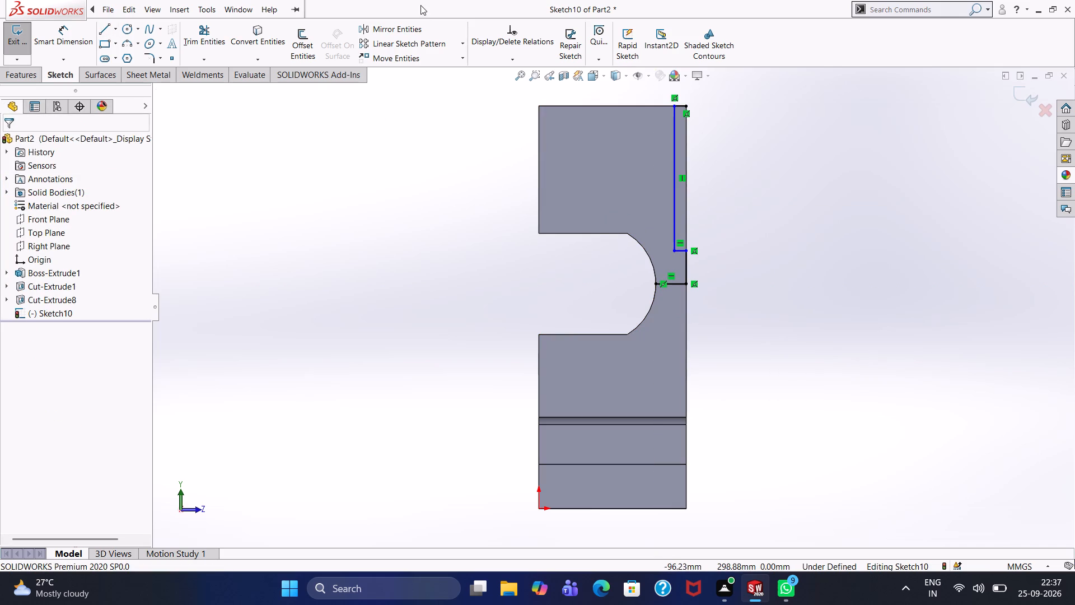
Mirror the four profile lines along the back edge about the horizontal line at the arc's mid-height, keeping the originals.
left_click(416, 28)
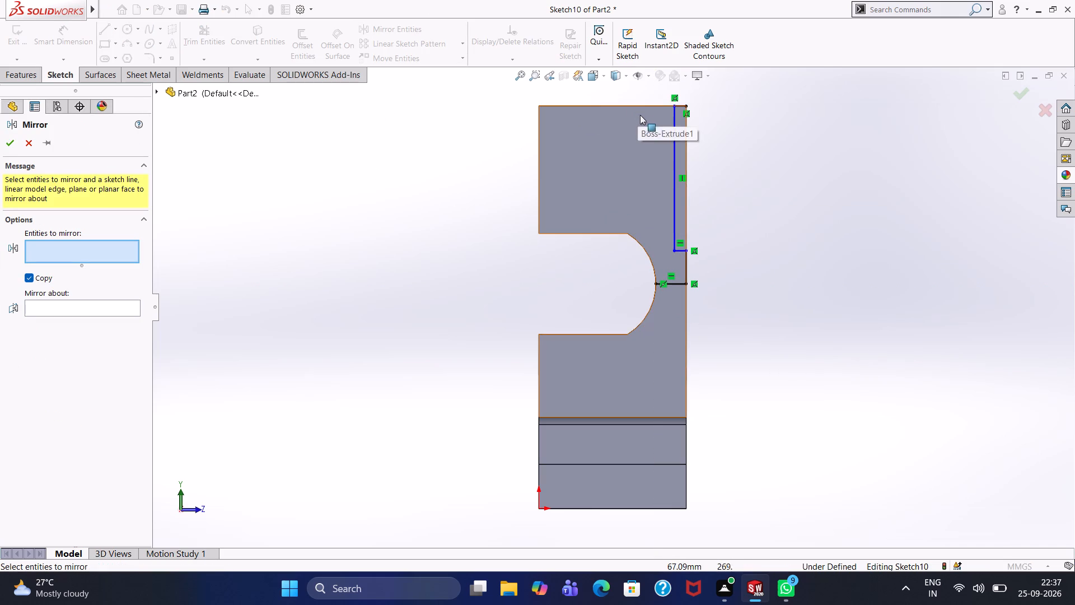
left_click(679, 105)
left_click(673, 137)
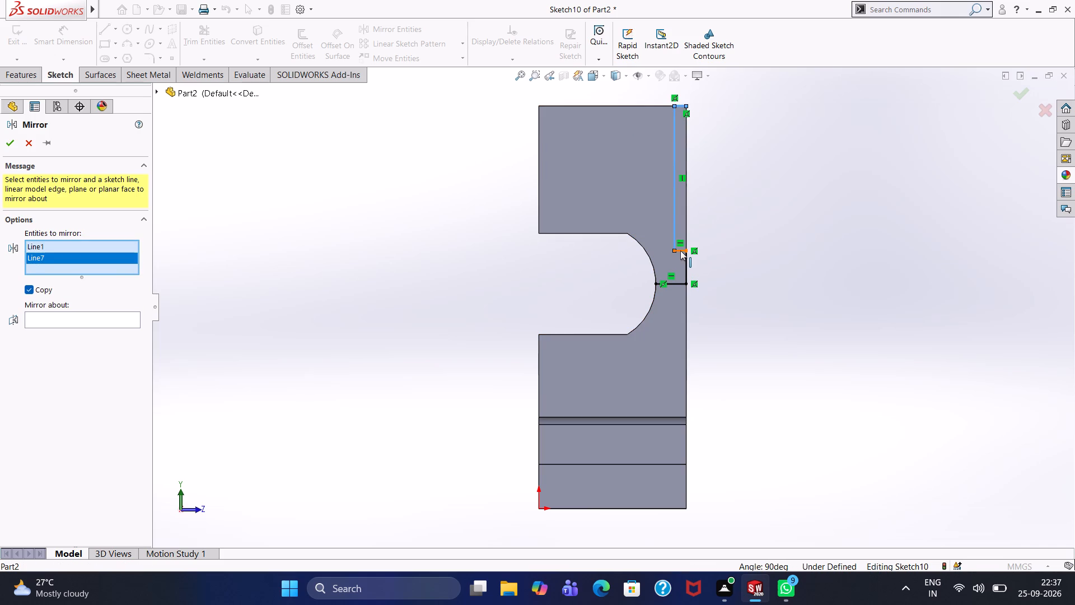
left_click(680, 250)
left_click(686, 266)
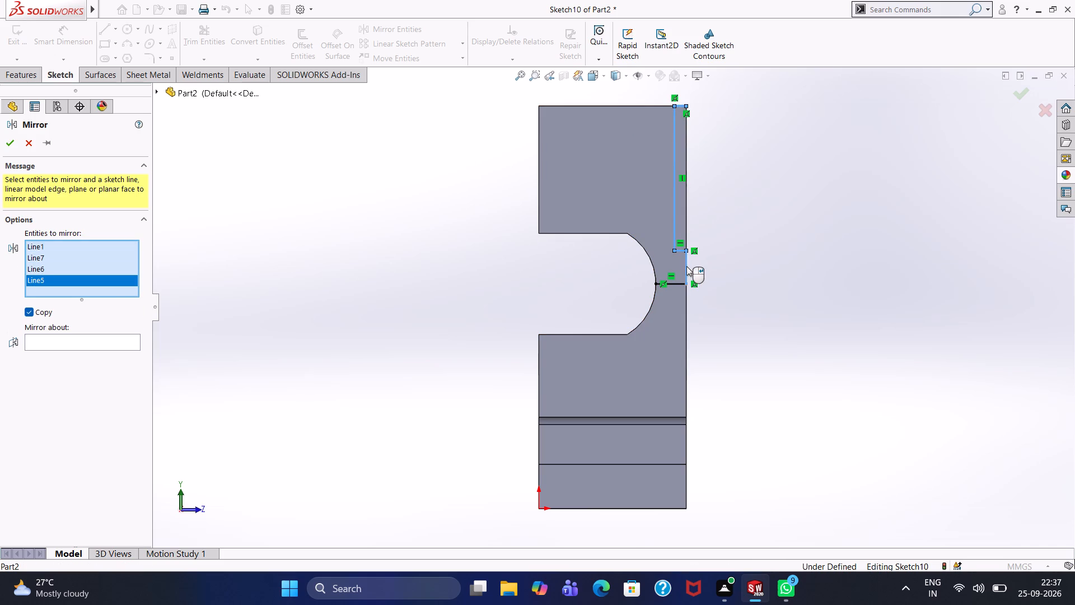
left_click(105, 340)
left_click(675, 283)
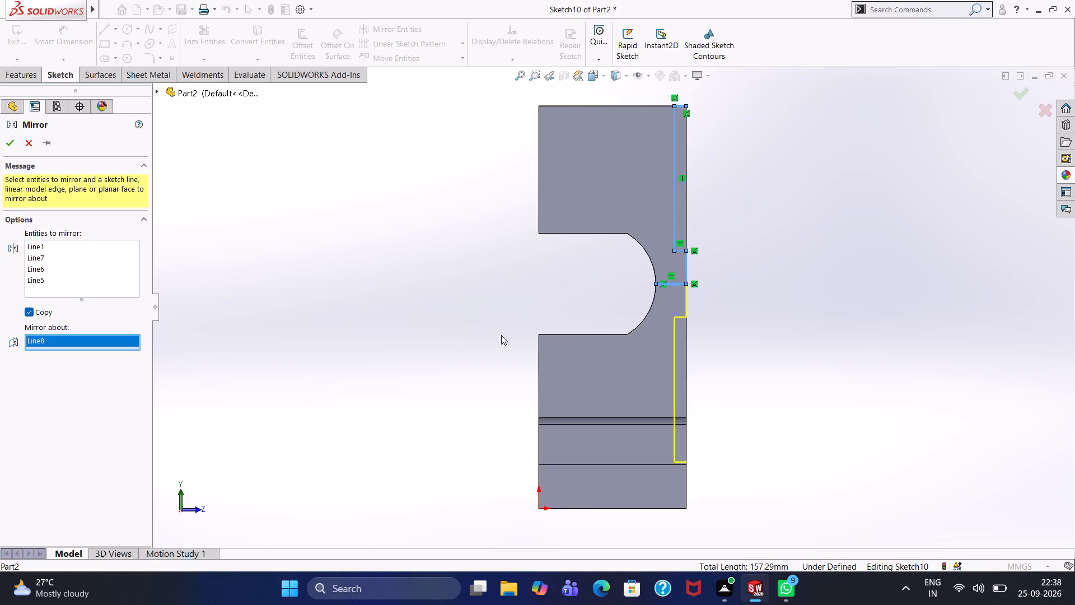
middle_click_drag(461, 338, 498, 373)
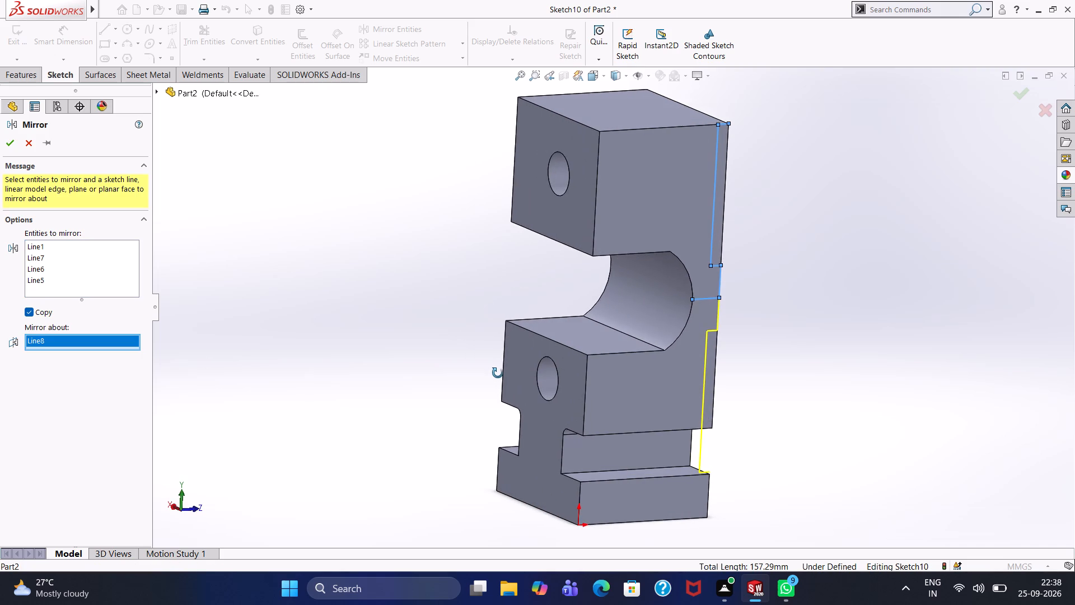
middle_click_drag(498, 373, 455, 345)
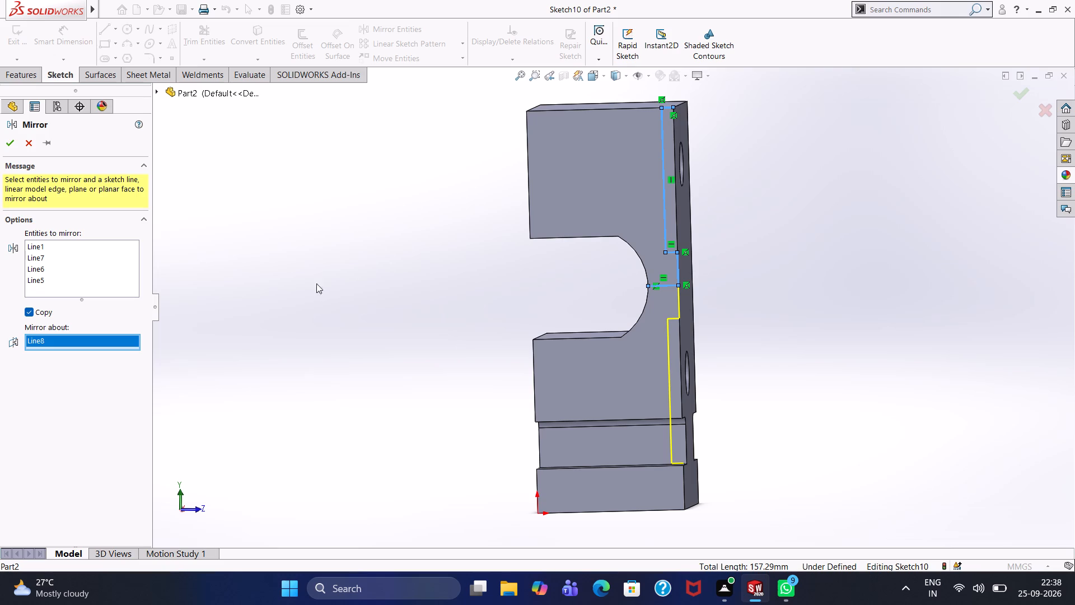
left_click(7, 145)
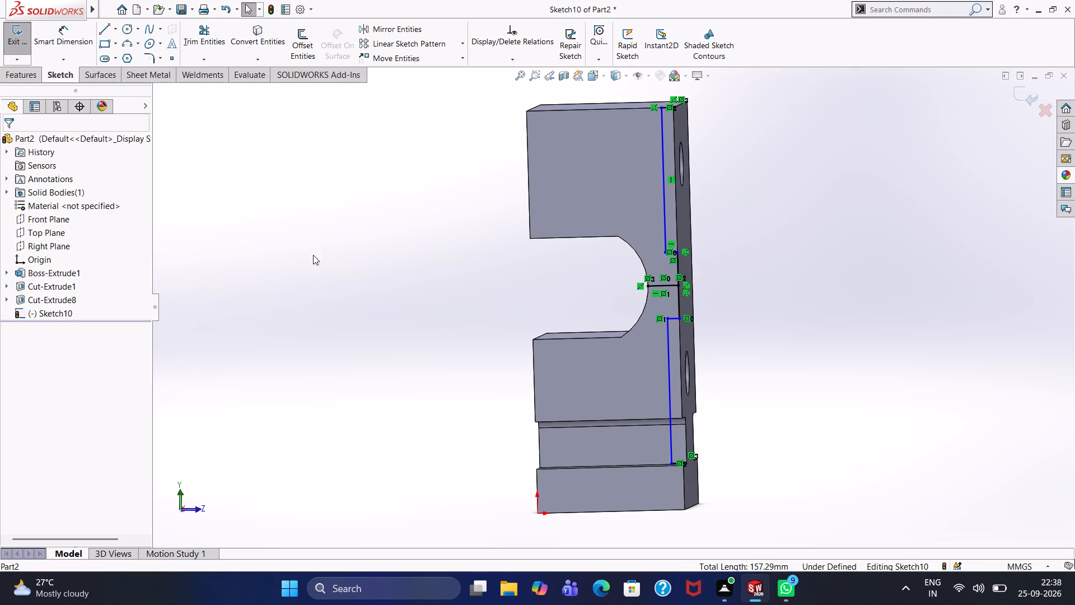
left_click(342, 325)
middle_click_drag(413, 356, 424, 345)
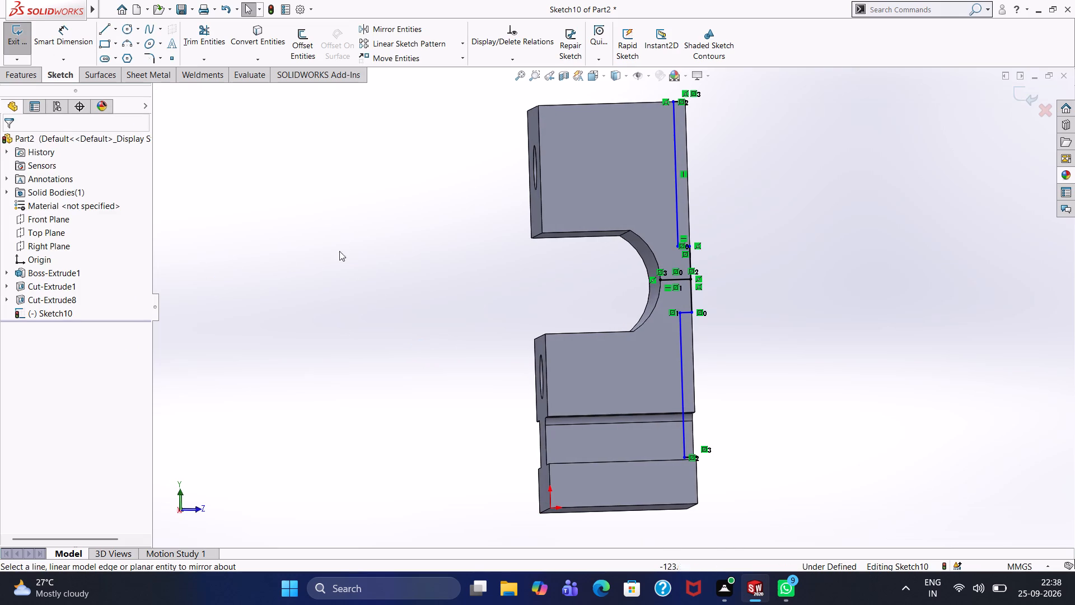
Trim away the mirrored long vertical line and the short horizontal line at its lower end.
left_click(196, 44)
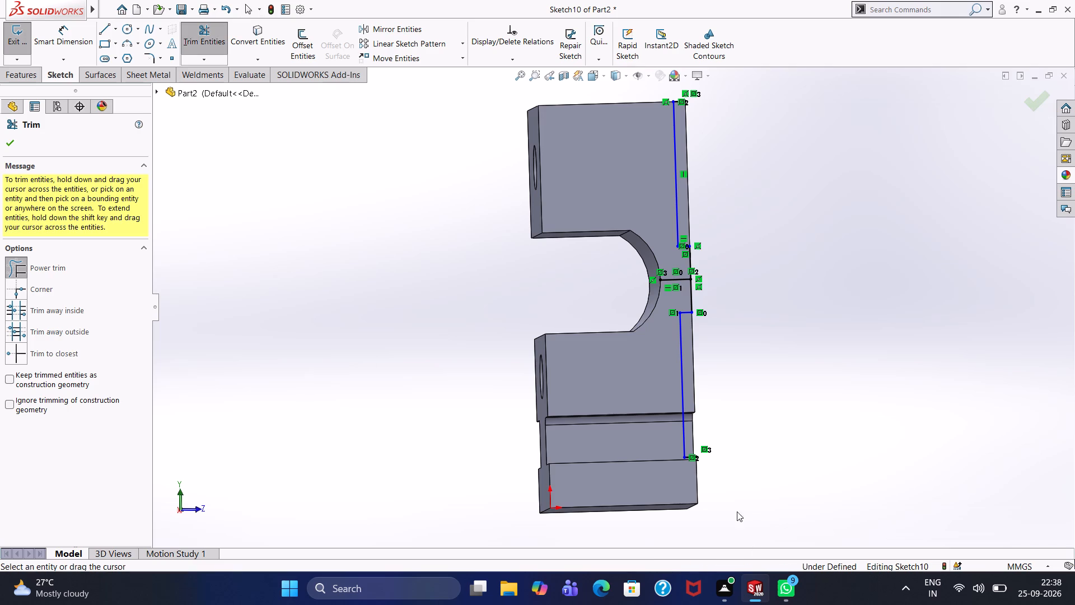
left_click_drag(666, 441, 696, 434)
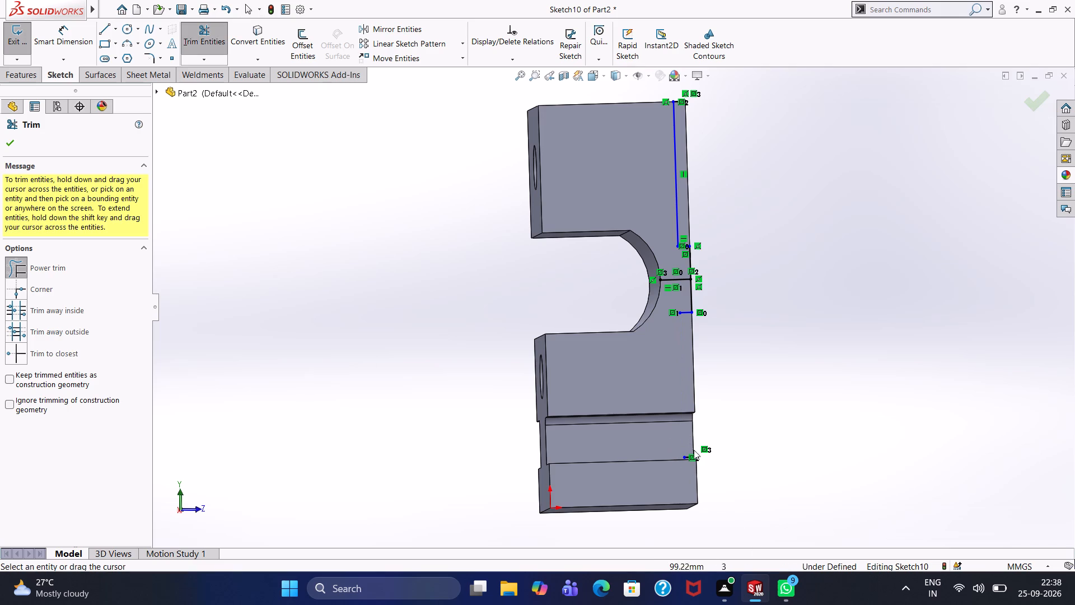
middle_click_drag(716, 431, 719, 456)
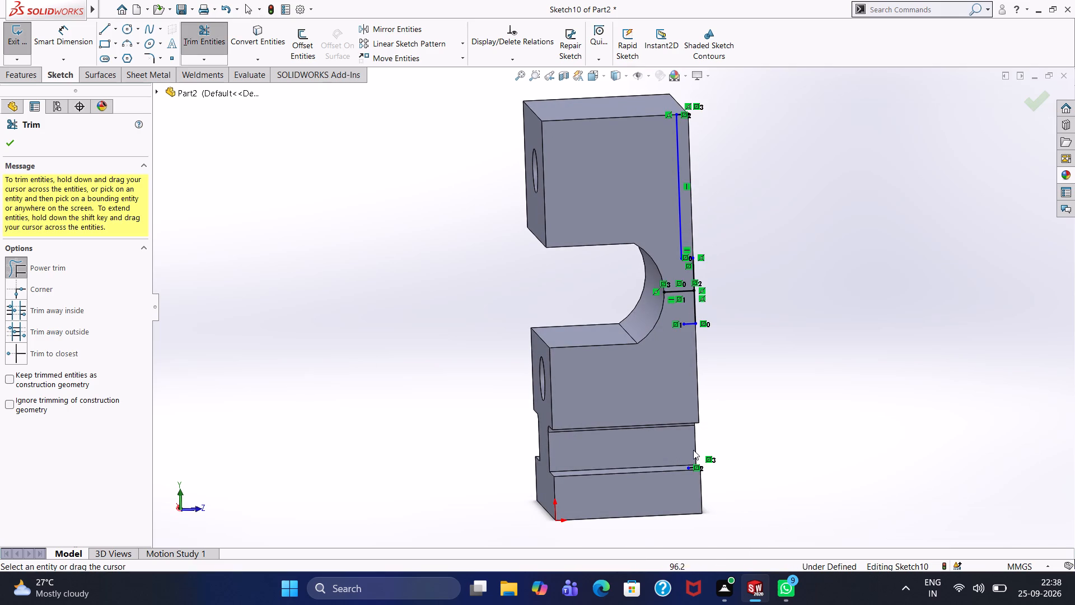
left_click_drag(693, 450, 697, 477)
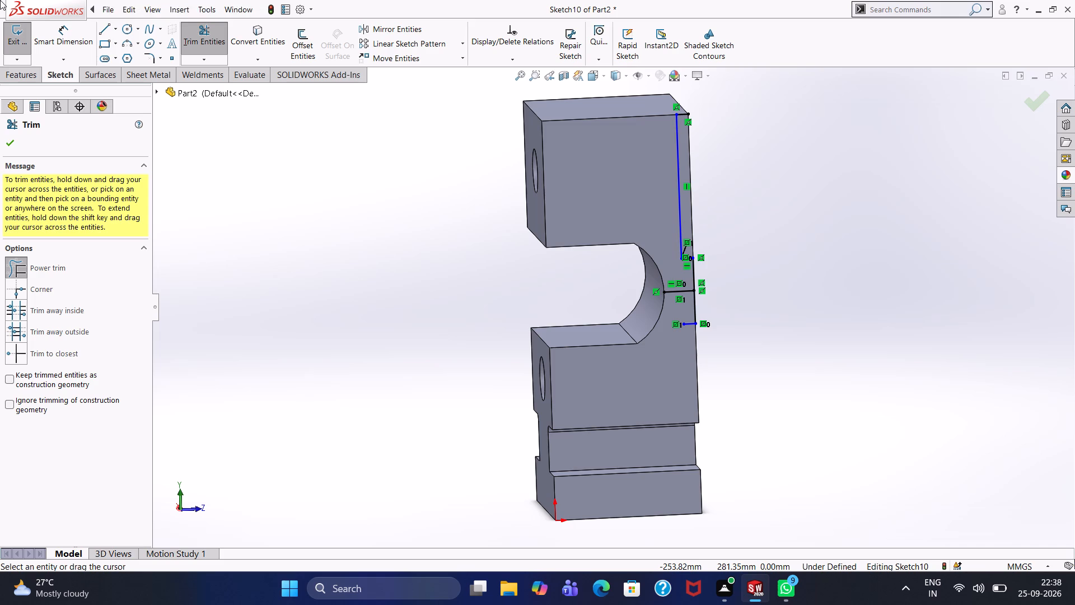
left_click(13, 143)
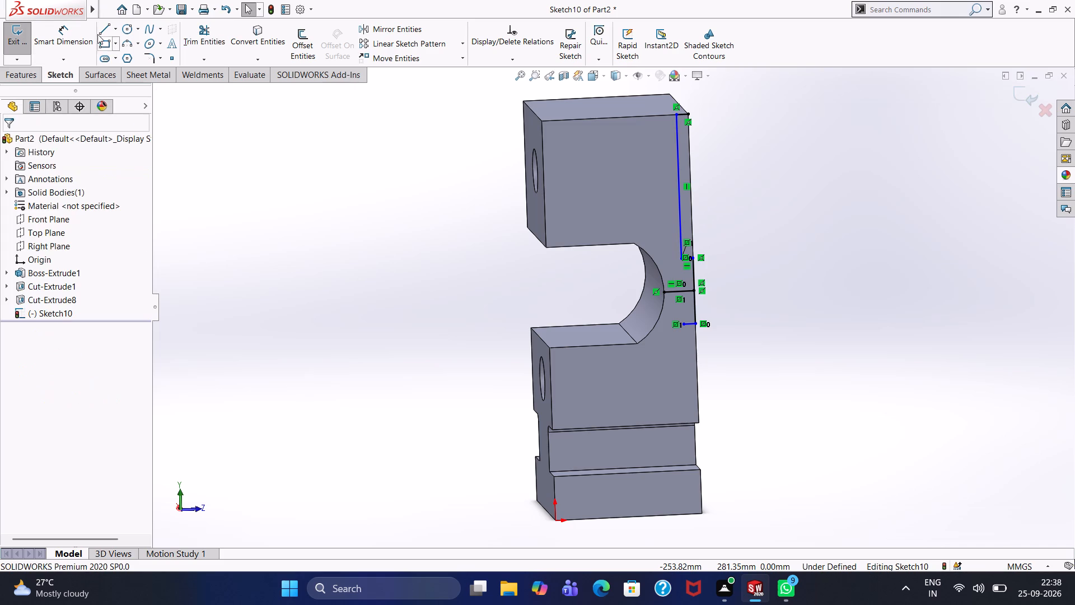
Sketch a vertical line from the inner end of the mirrored short line down to the upper block's lower edge.
left_click(102, 30)
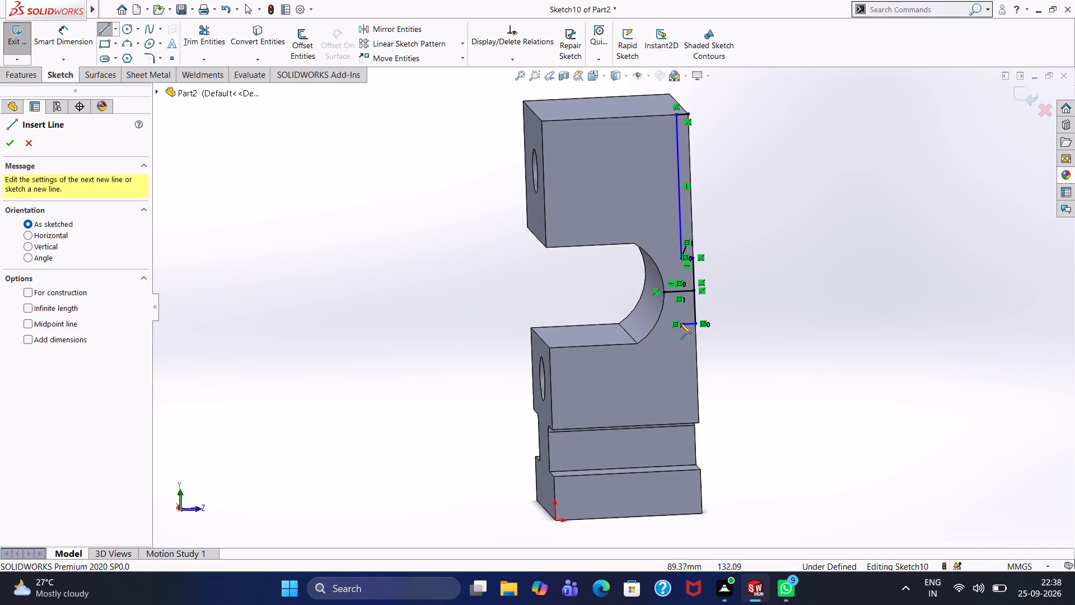
left_click(681, 326)
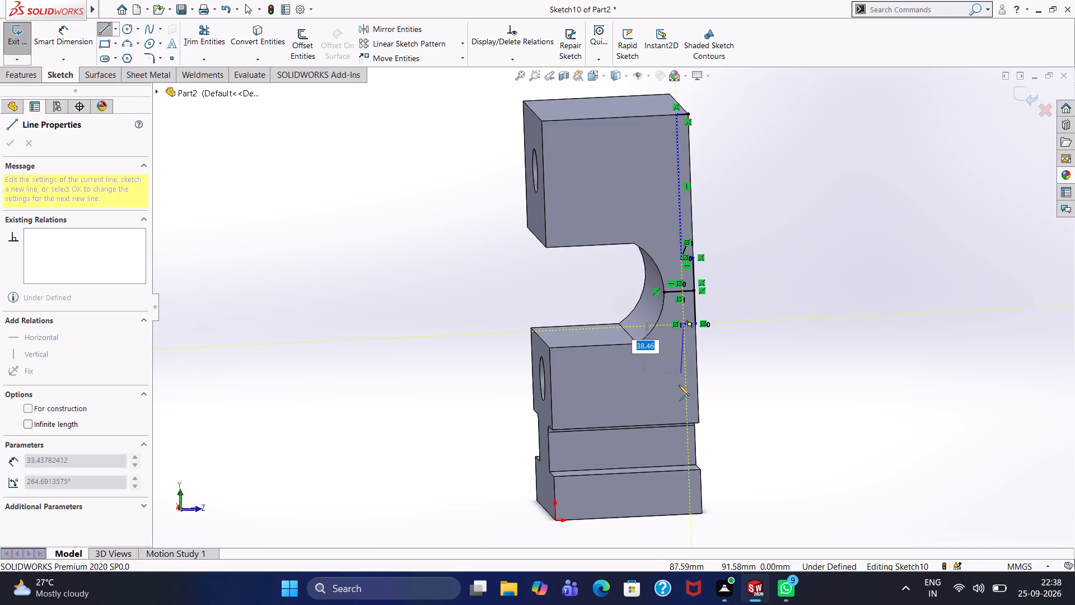
left_click(690, 422)
right_click(760, 386)
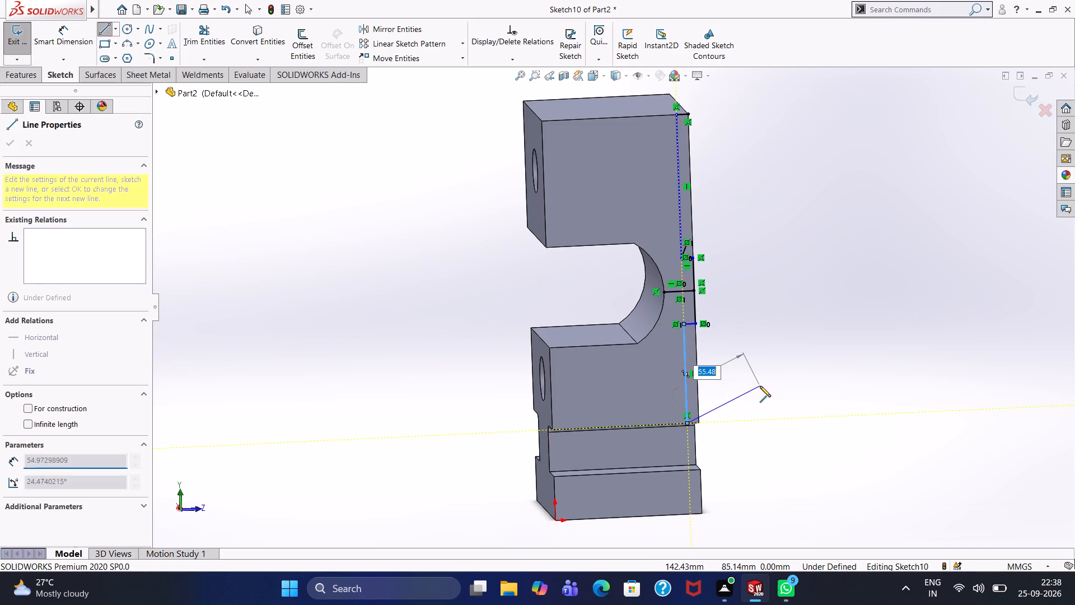
left_click(769, 397)
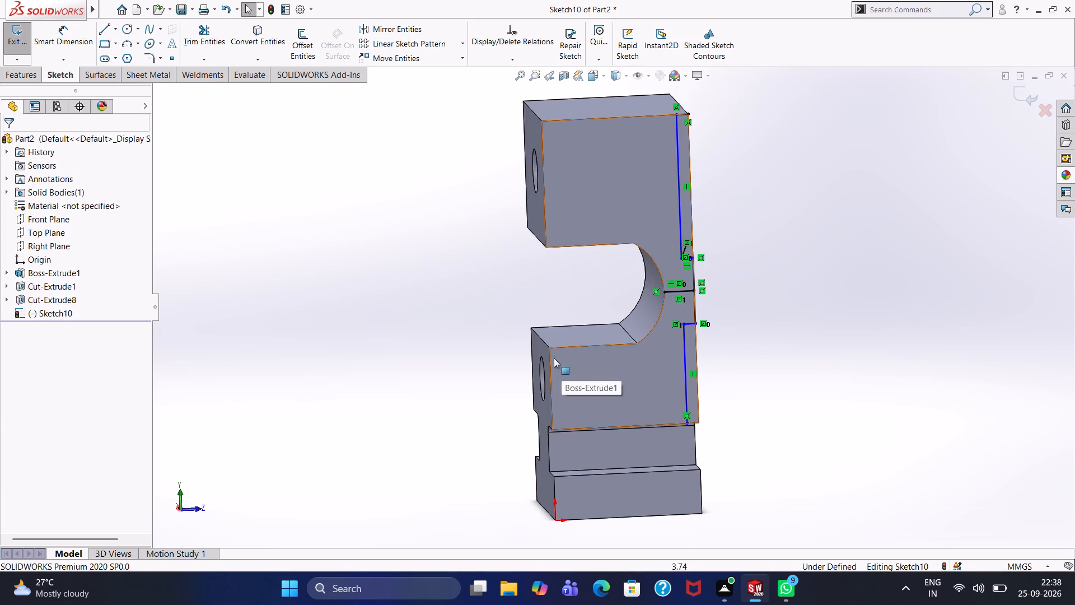
Delete the horizontal mirror line between the C-shaped cut's arc and the back edge.
middle_click_drag(539, 353, 483, 340)
middle_click_drag(470, 323, 483, 323)
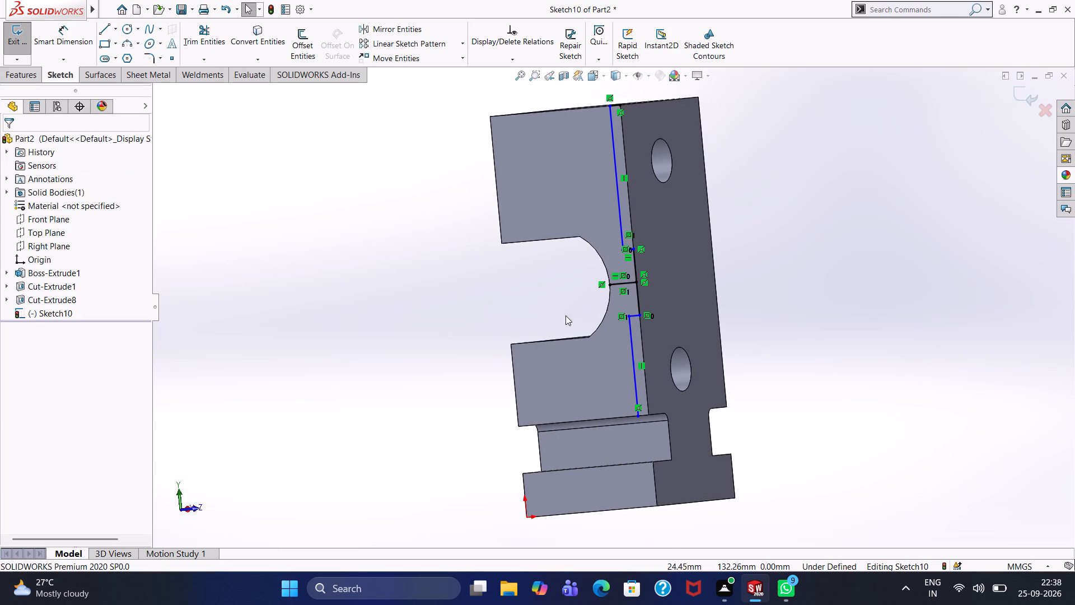
left_click(618, 282)
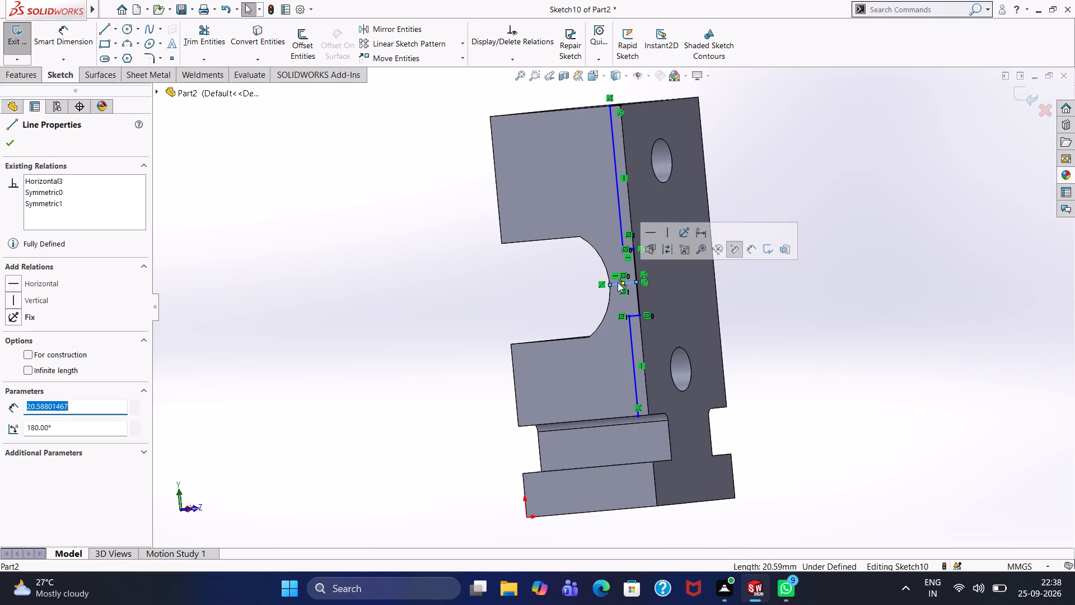
key("Delete")
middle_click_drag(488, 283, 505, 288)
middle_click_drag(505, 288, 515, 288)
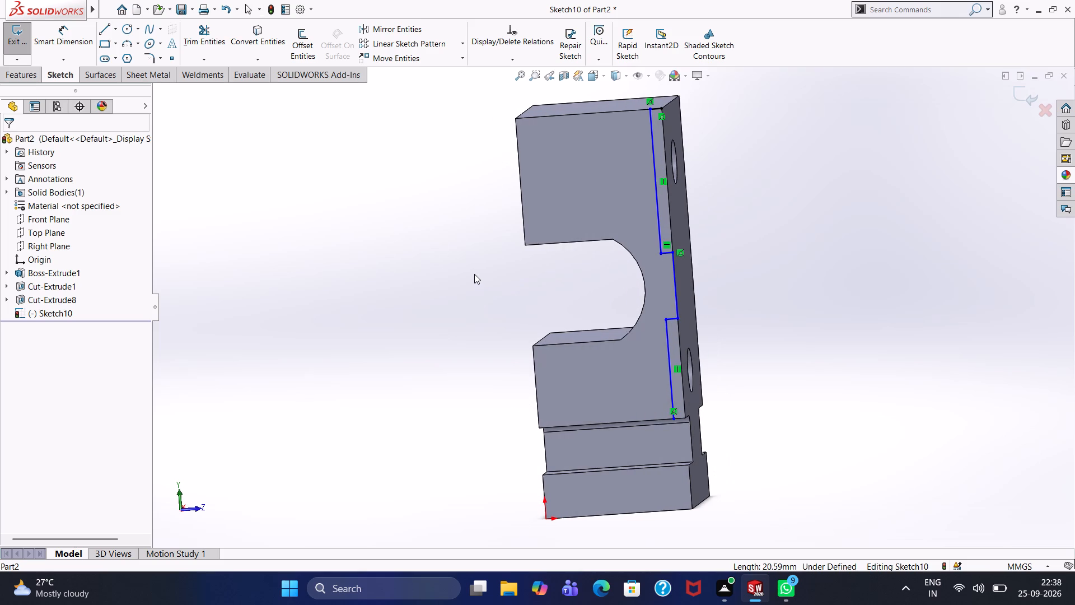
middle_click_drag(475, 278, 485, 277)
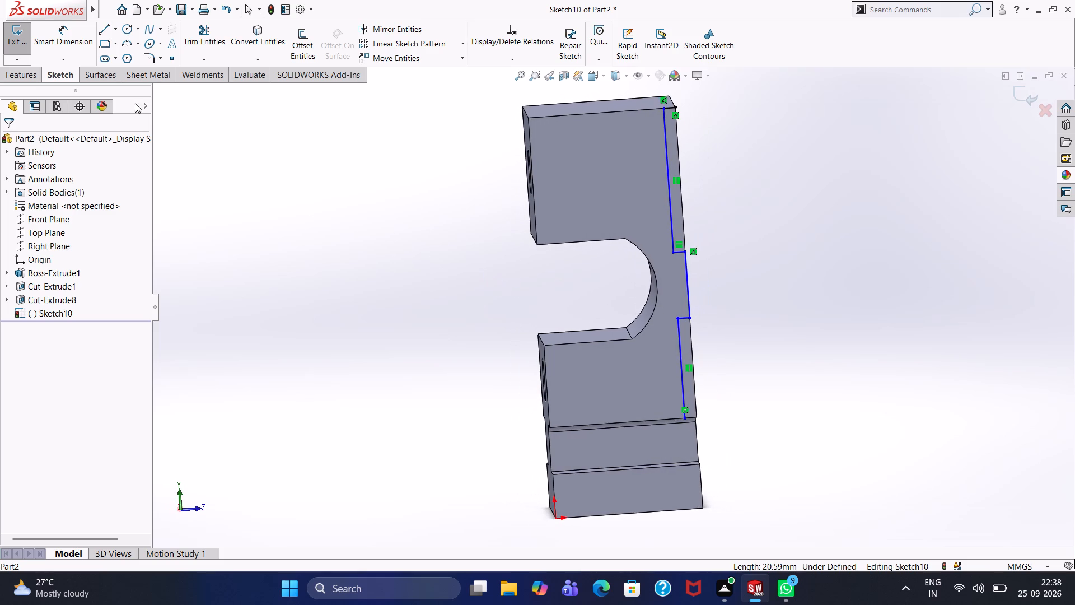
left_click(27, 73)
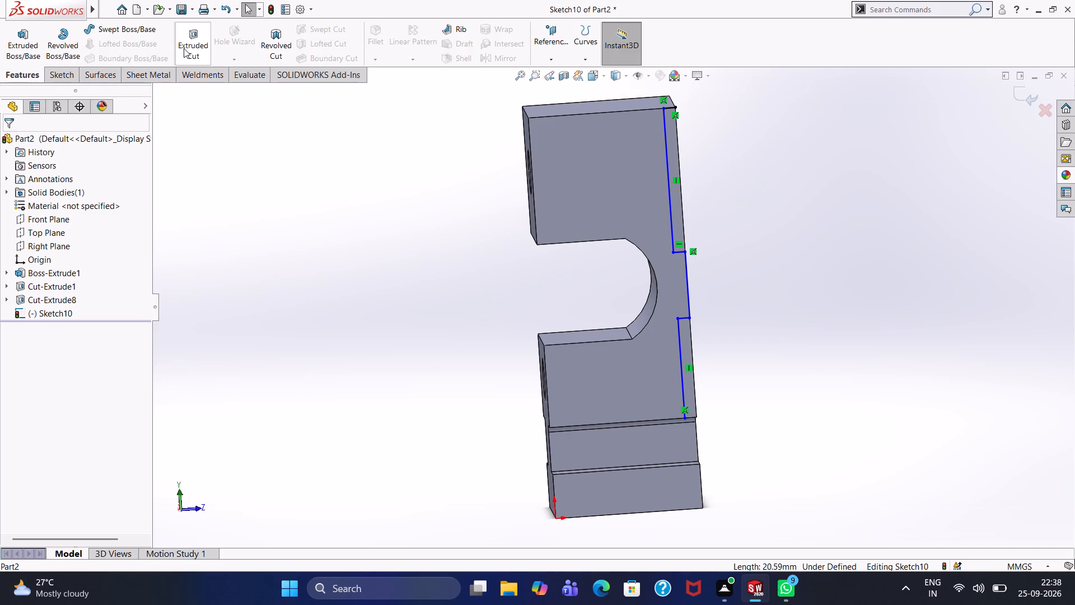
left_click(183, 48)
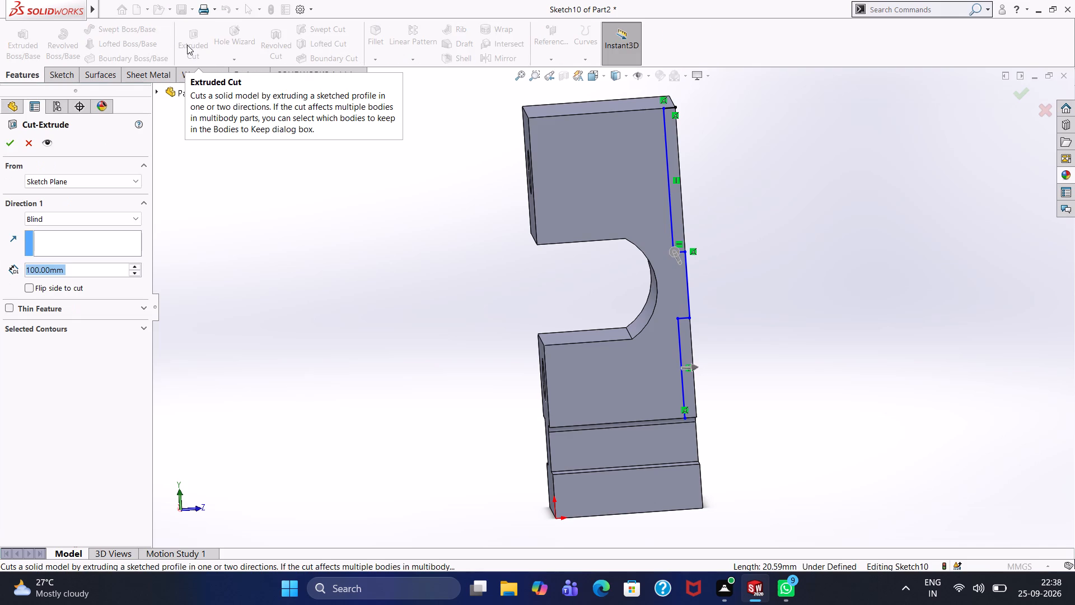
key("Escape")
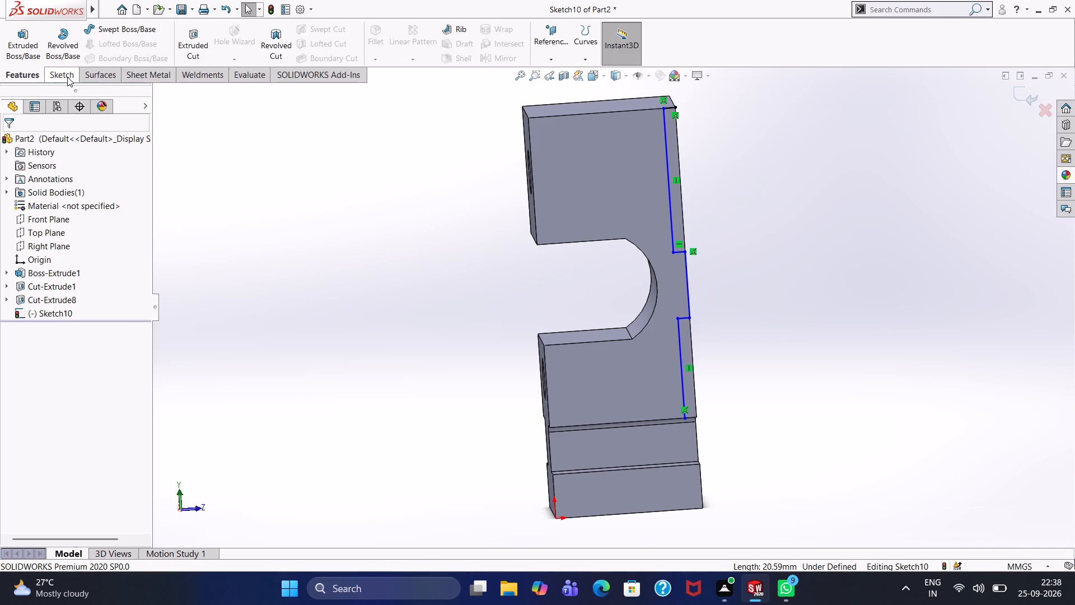
Sketch a 211 mm vertical line along the back edge, from the top corner down to the step above the base groove.
left_click(67, 77)
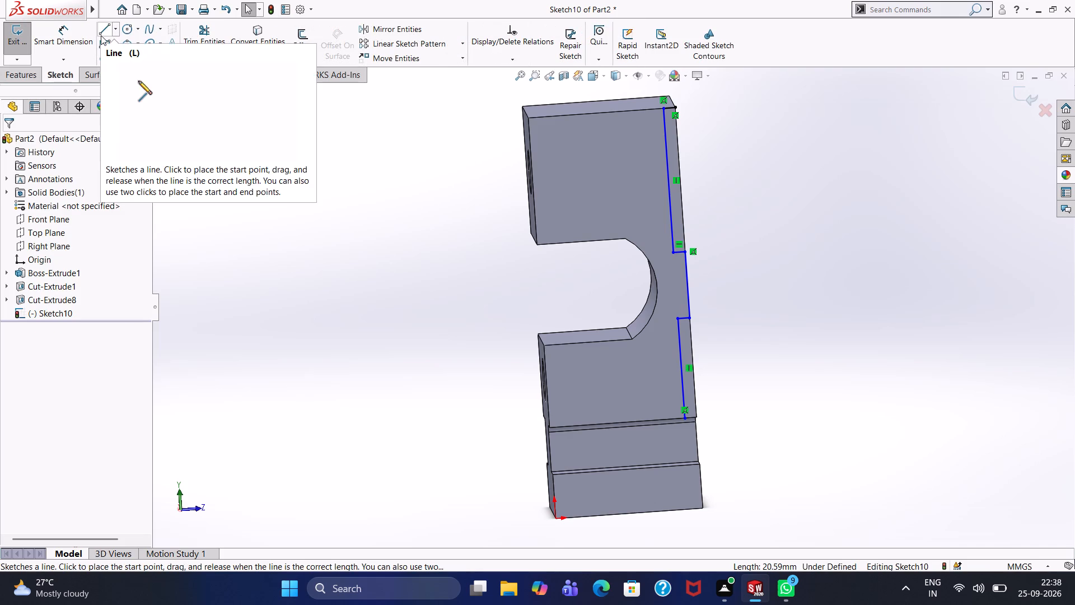
left_click(100, 34)
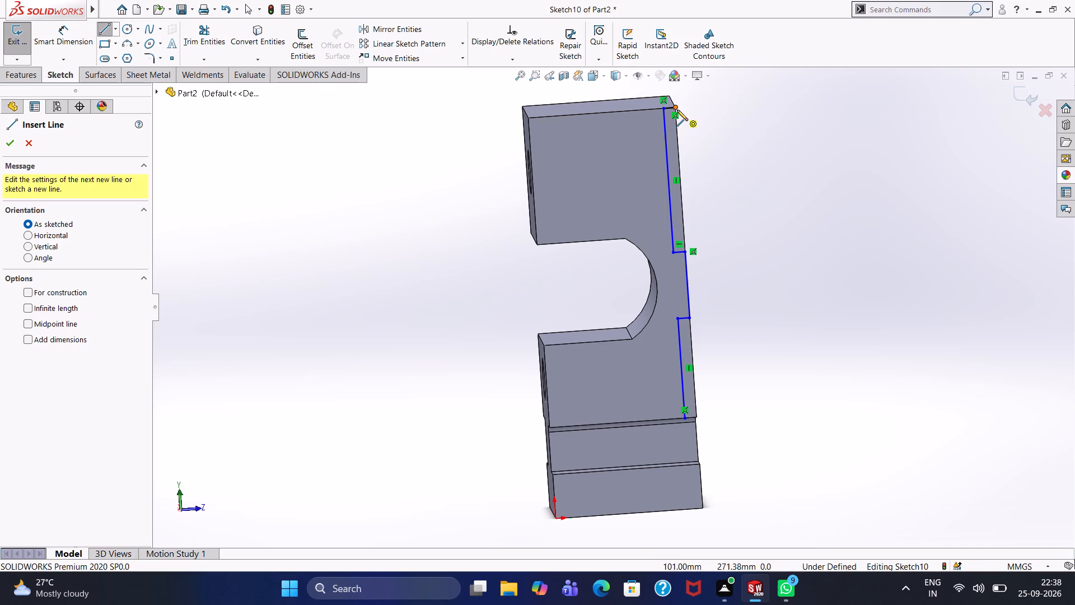
left_click(677, 110)
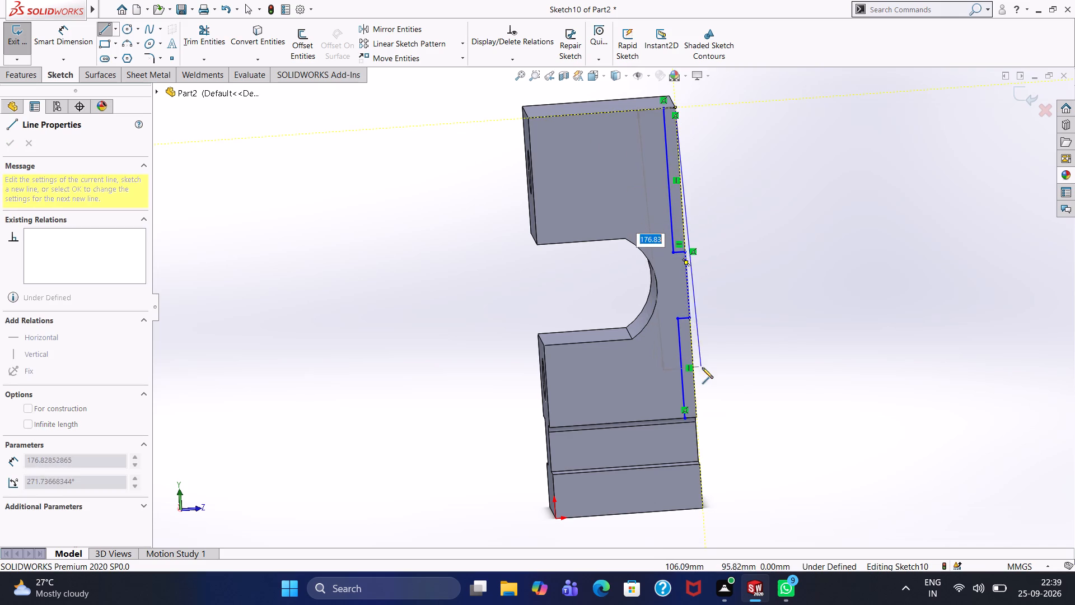
left_click(697, 417)
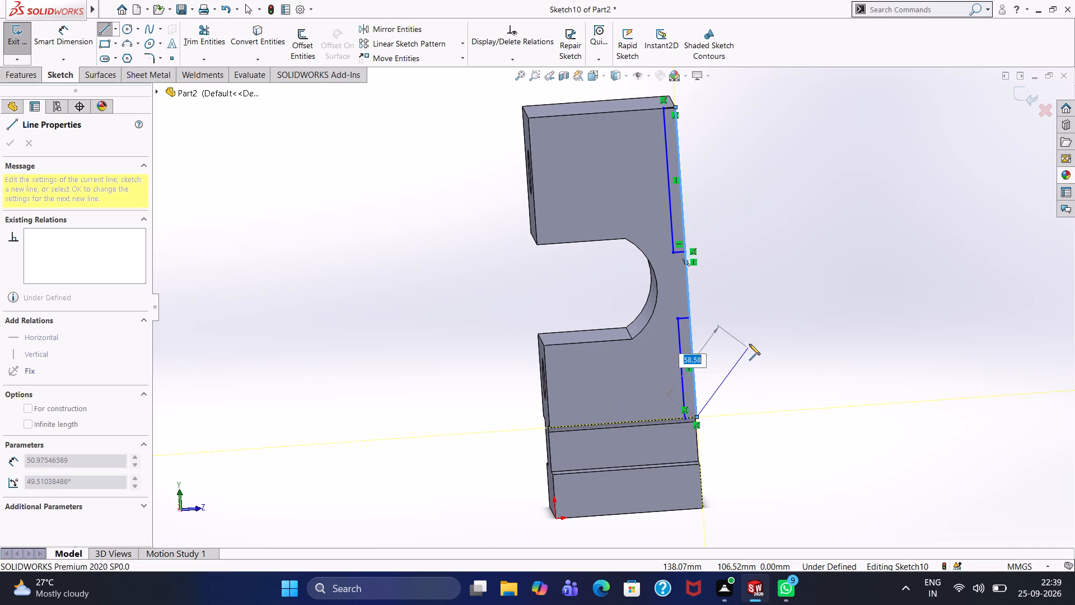
right_click(749, 344)
left_click(752, 356)
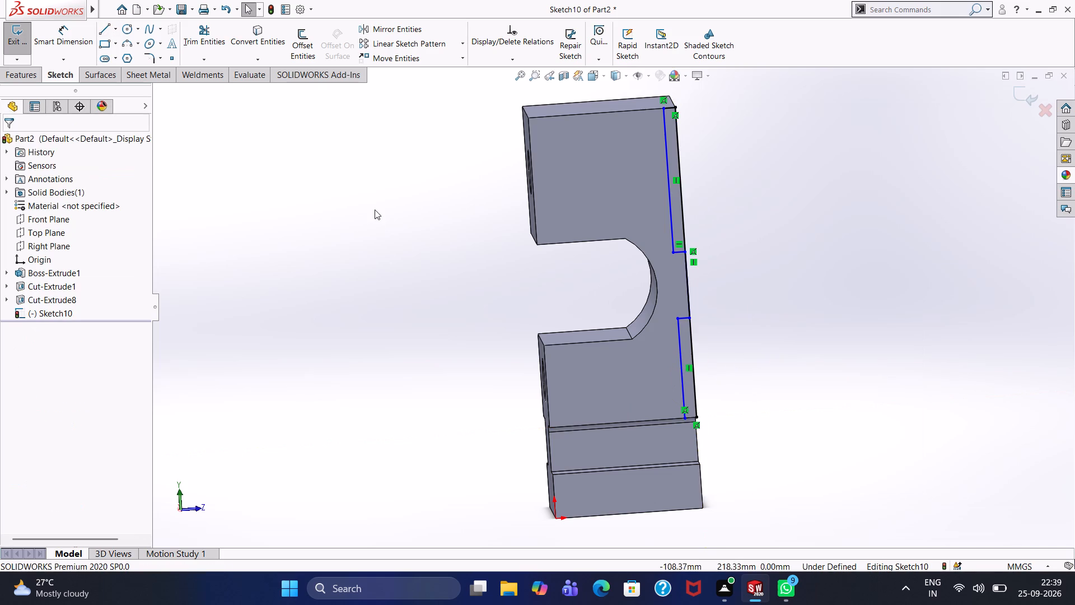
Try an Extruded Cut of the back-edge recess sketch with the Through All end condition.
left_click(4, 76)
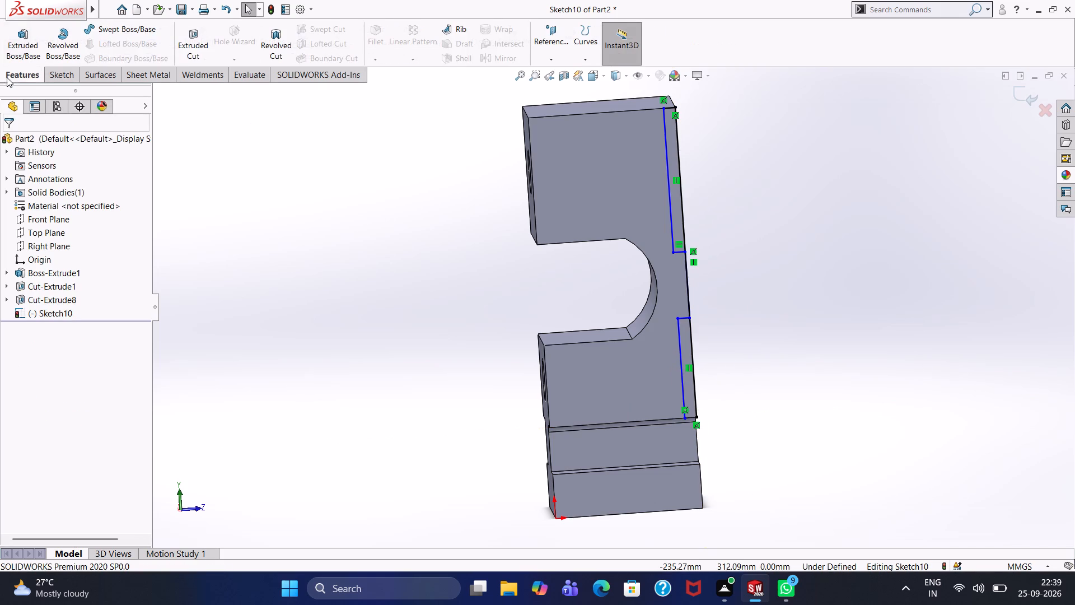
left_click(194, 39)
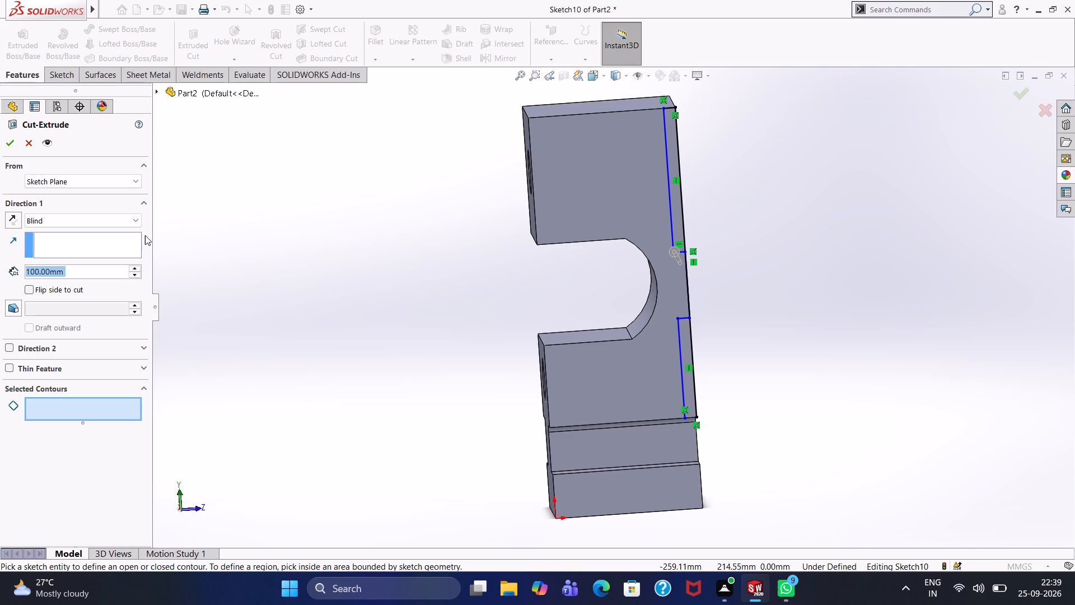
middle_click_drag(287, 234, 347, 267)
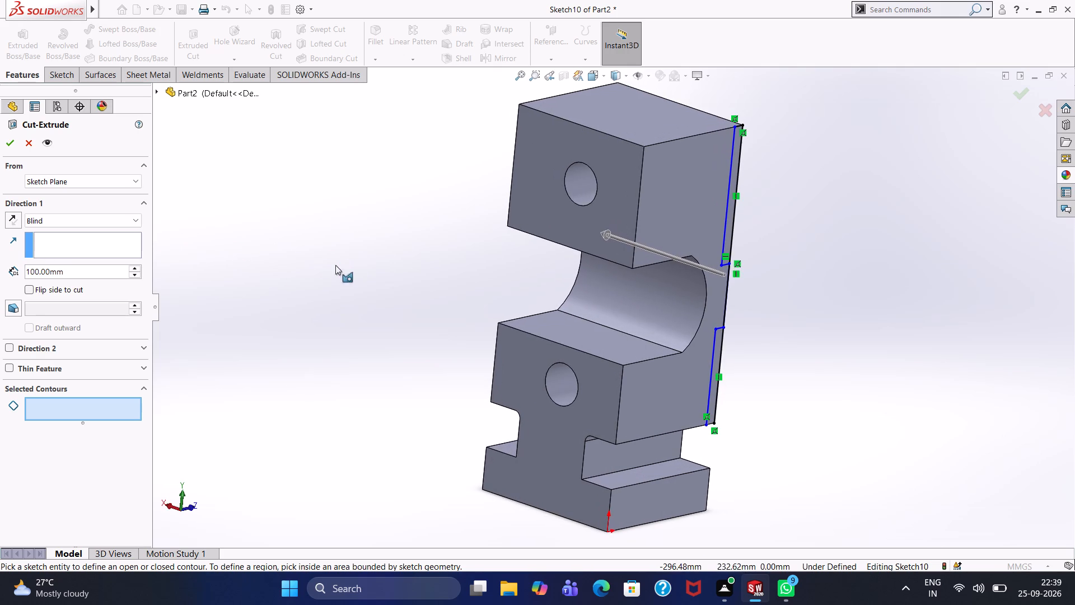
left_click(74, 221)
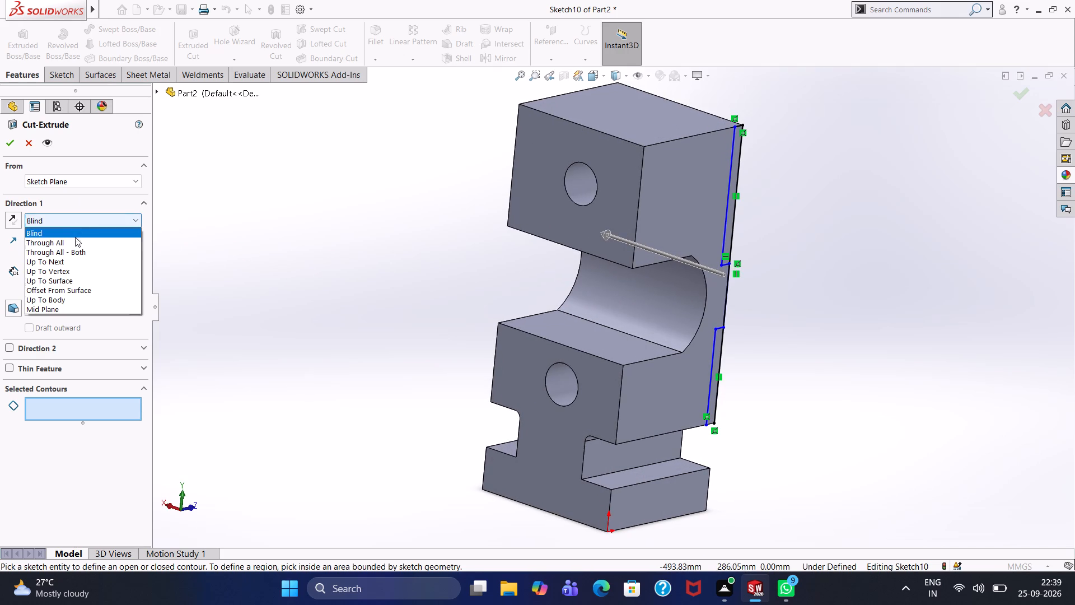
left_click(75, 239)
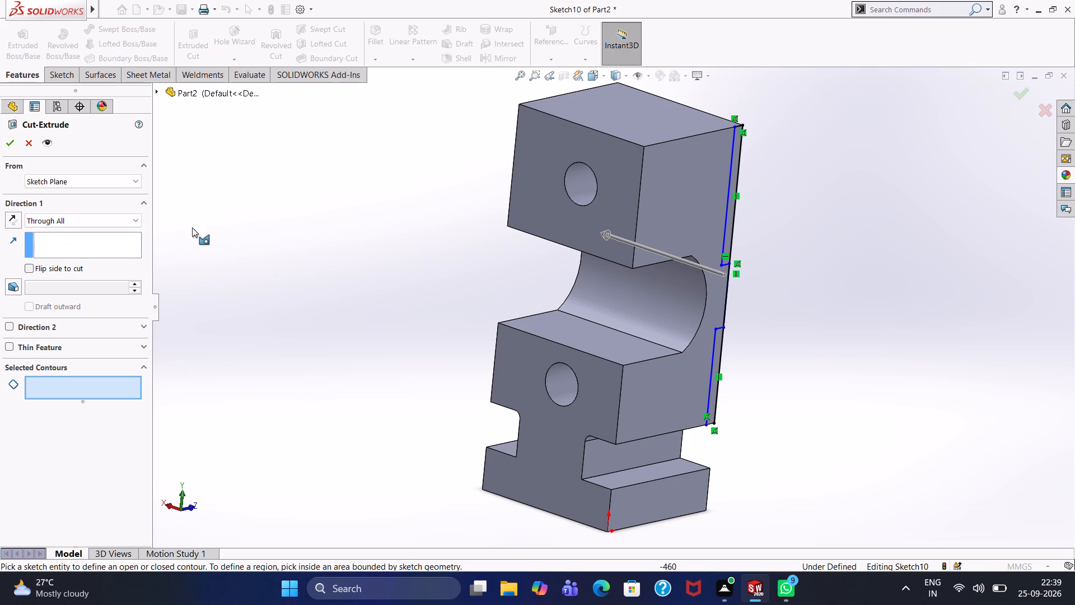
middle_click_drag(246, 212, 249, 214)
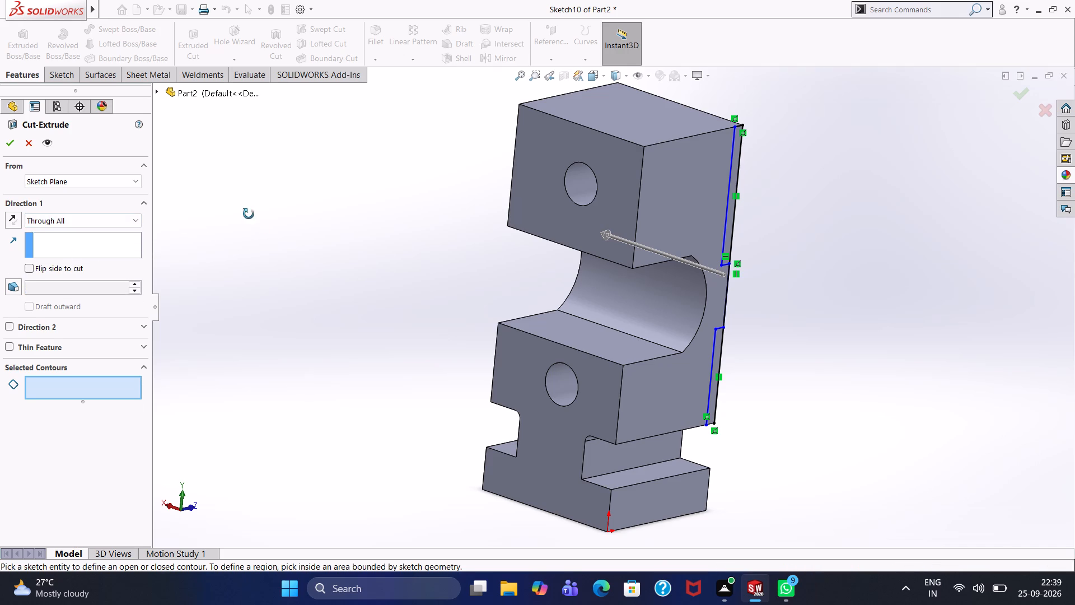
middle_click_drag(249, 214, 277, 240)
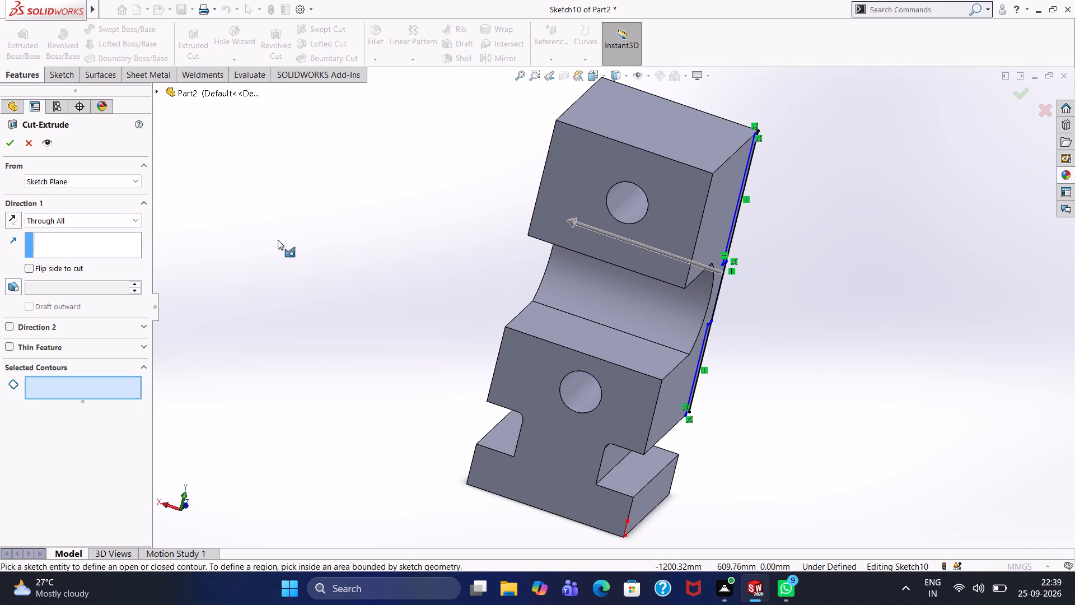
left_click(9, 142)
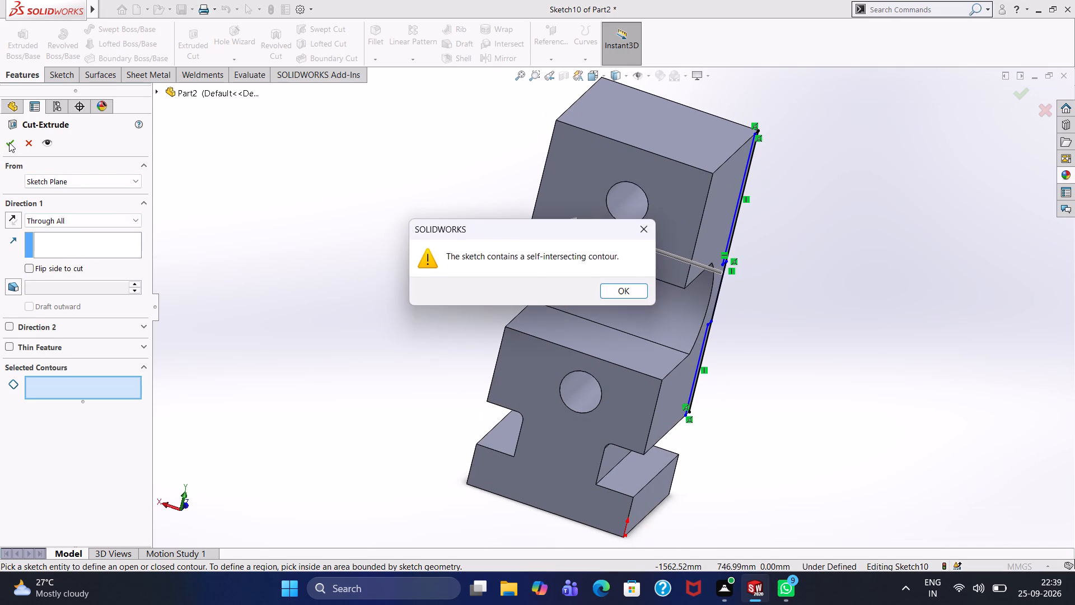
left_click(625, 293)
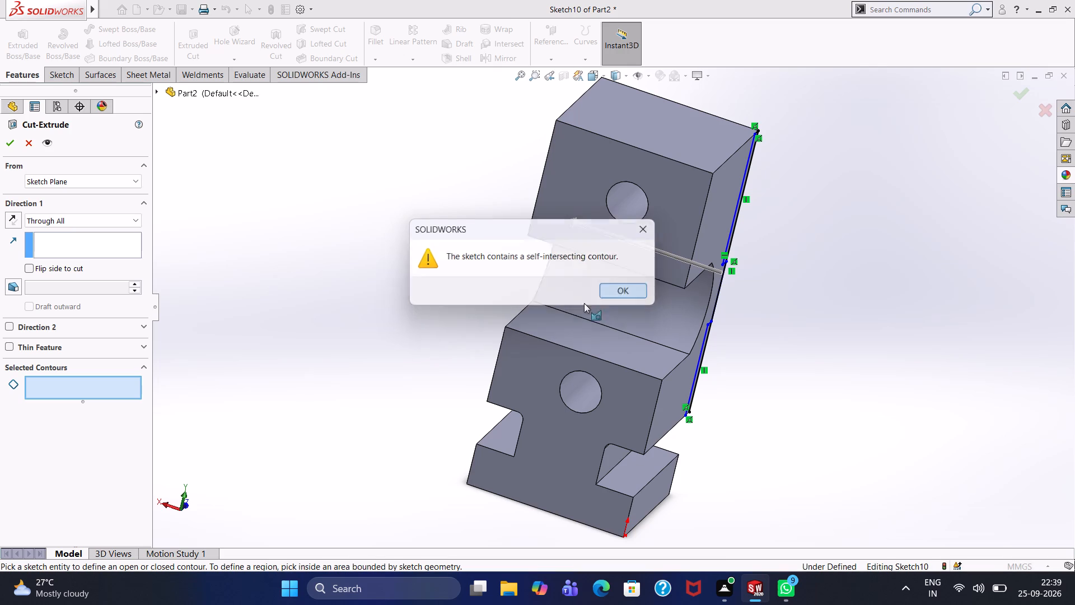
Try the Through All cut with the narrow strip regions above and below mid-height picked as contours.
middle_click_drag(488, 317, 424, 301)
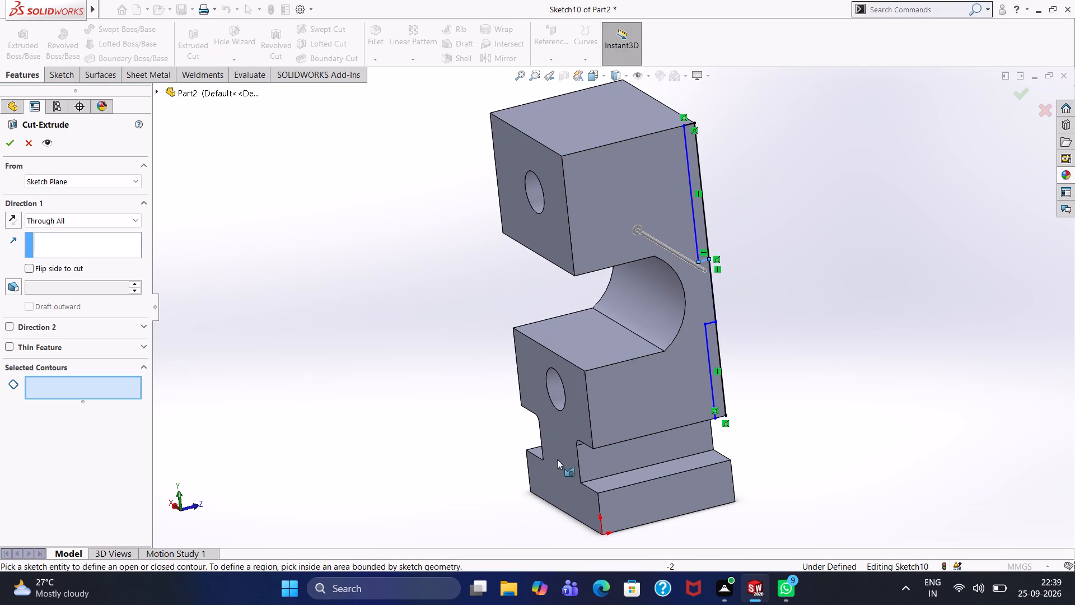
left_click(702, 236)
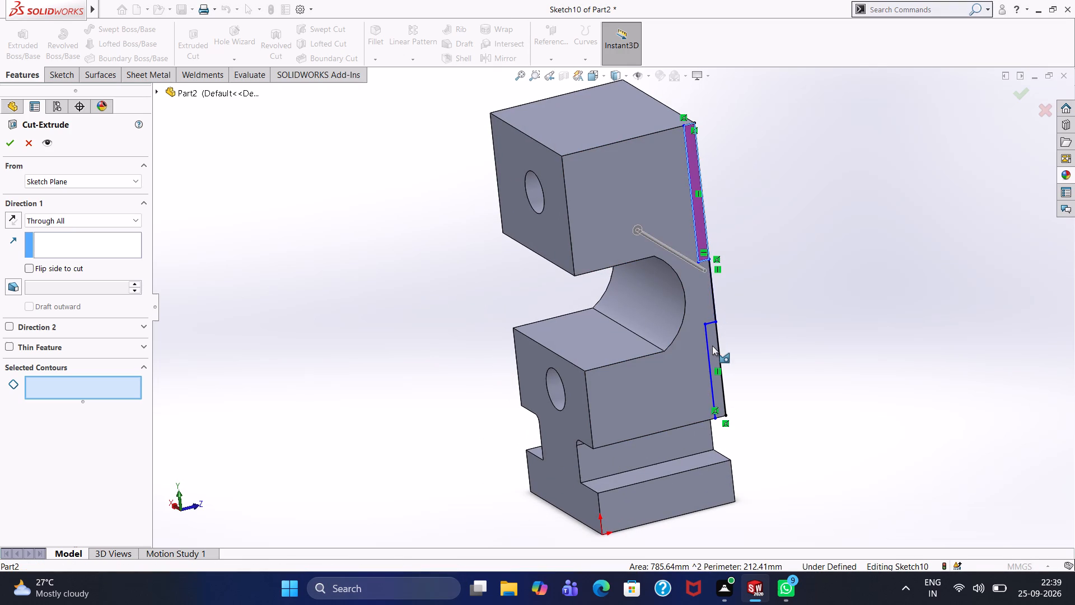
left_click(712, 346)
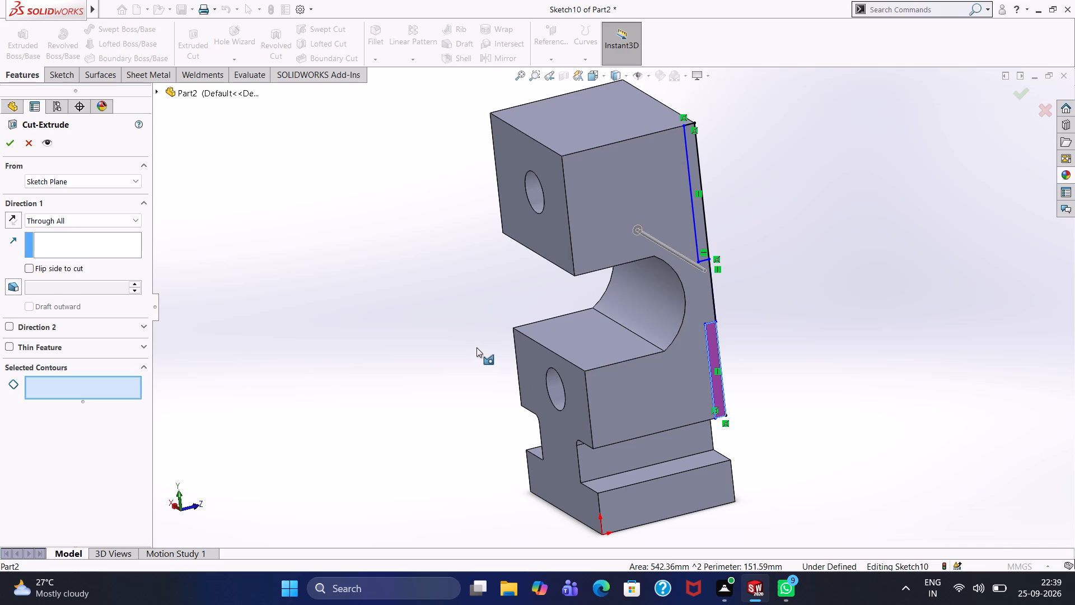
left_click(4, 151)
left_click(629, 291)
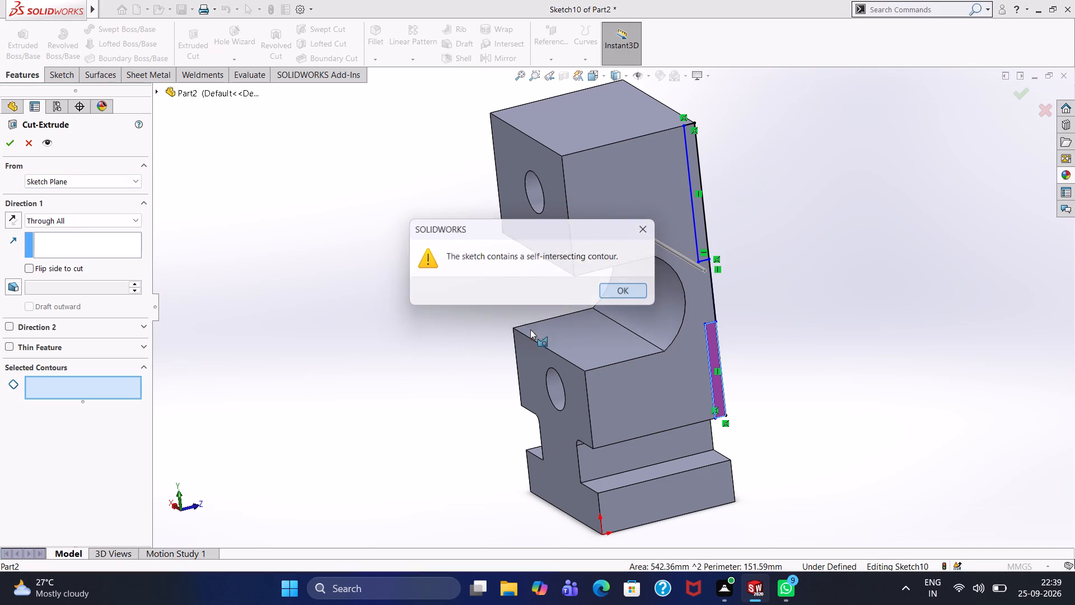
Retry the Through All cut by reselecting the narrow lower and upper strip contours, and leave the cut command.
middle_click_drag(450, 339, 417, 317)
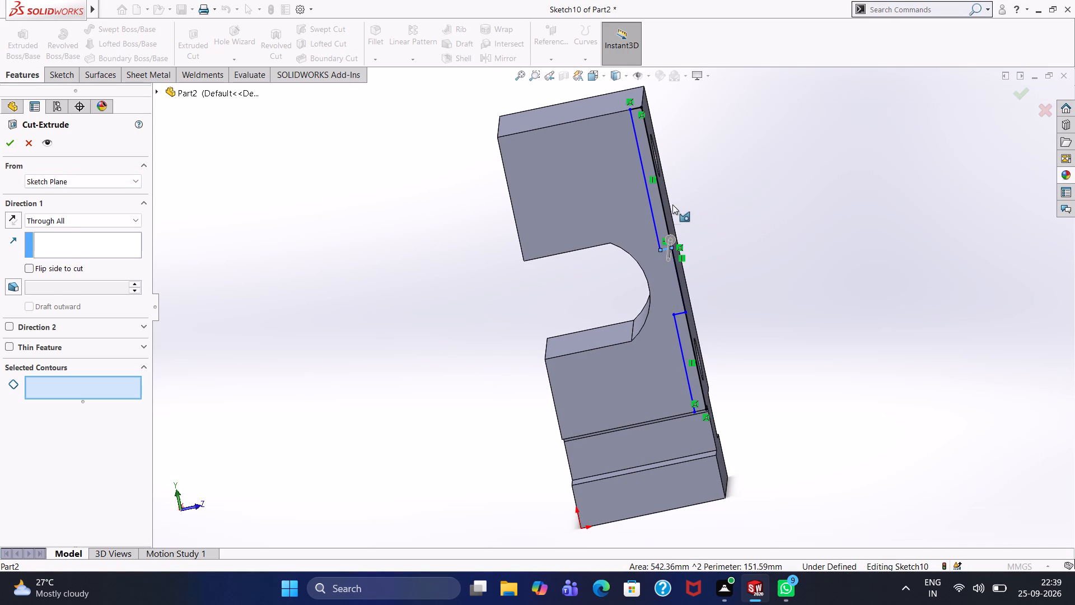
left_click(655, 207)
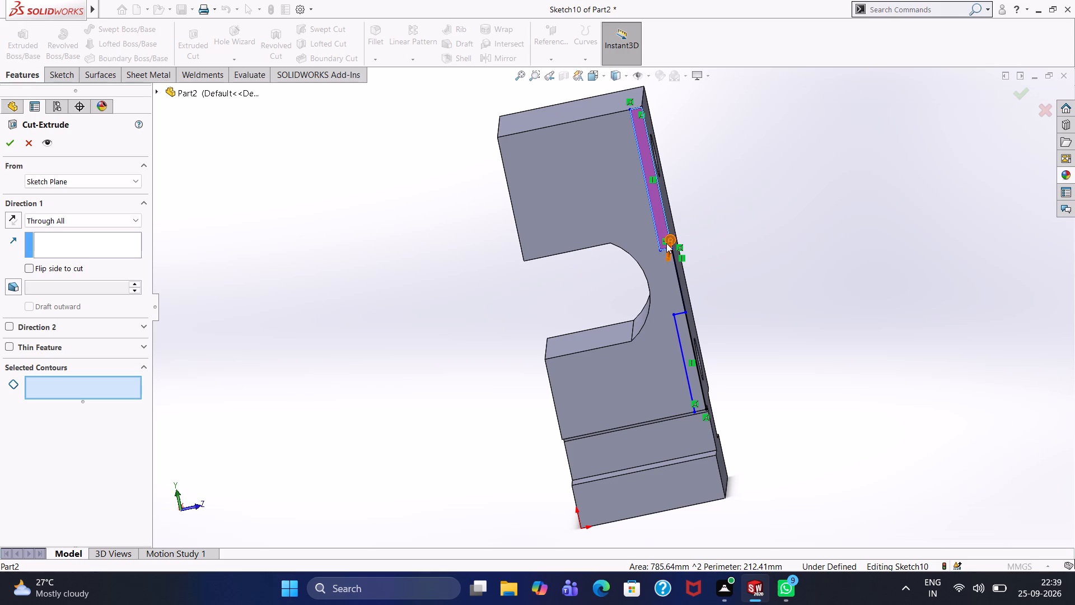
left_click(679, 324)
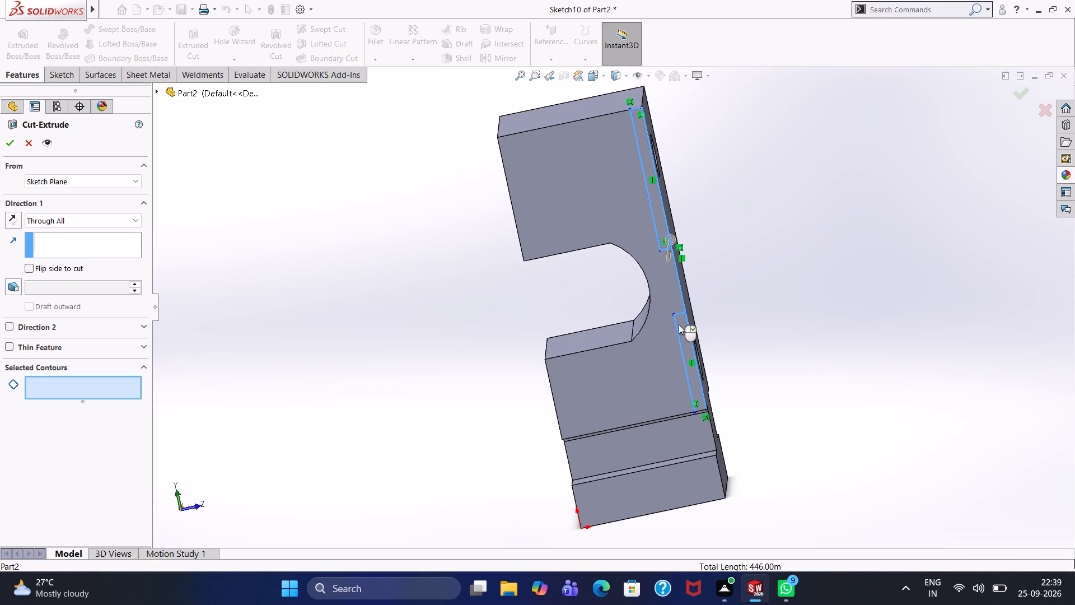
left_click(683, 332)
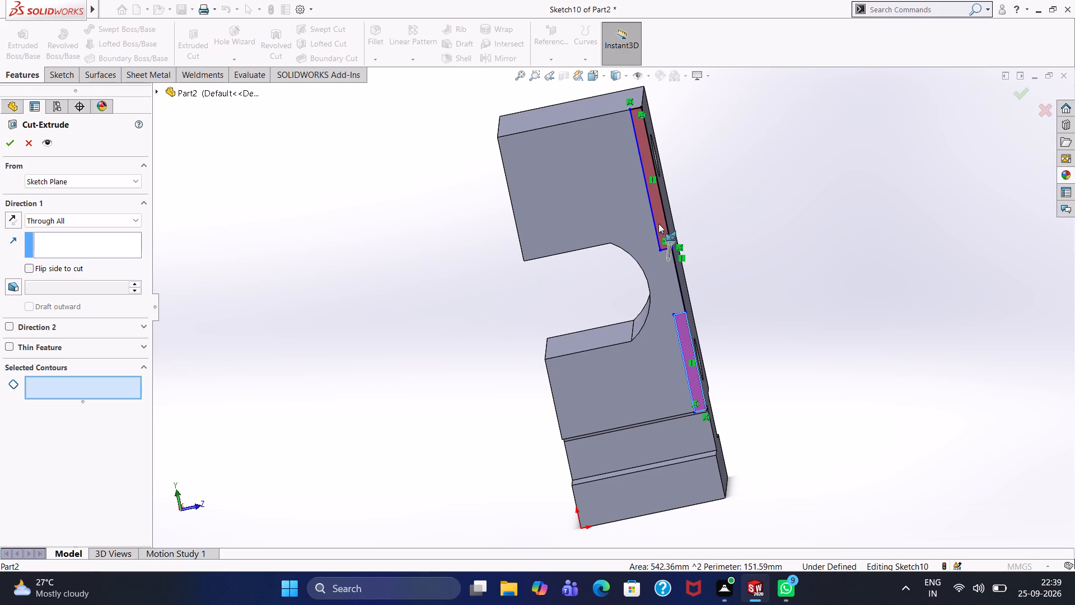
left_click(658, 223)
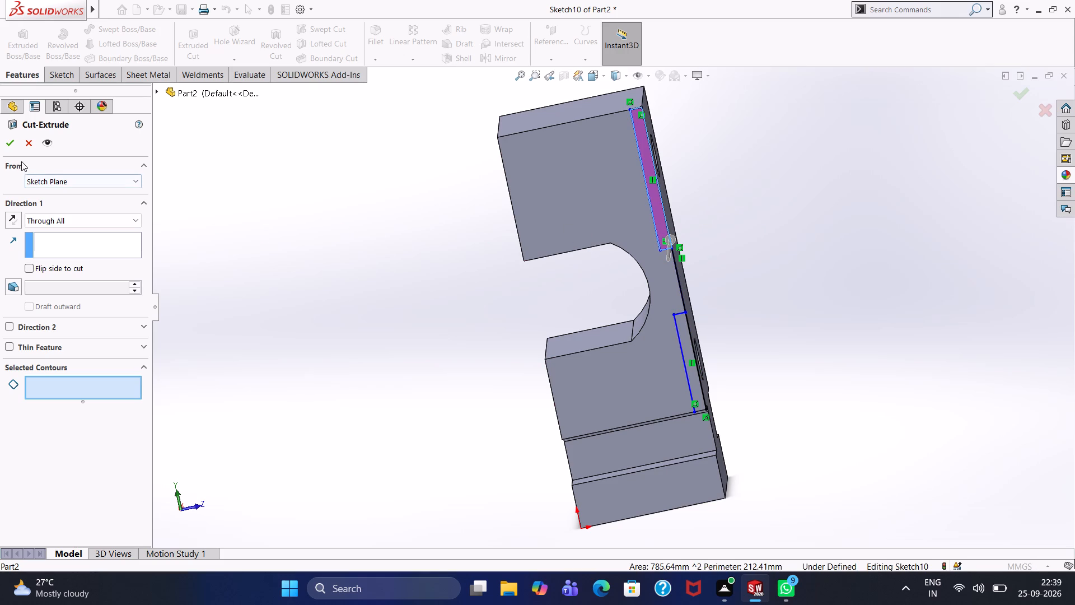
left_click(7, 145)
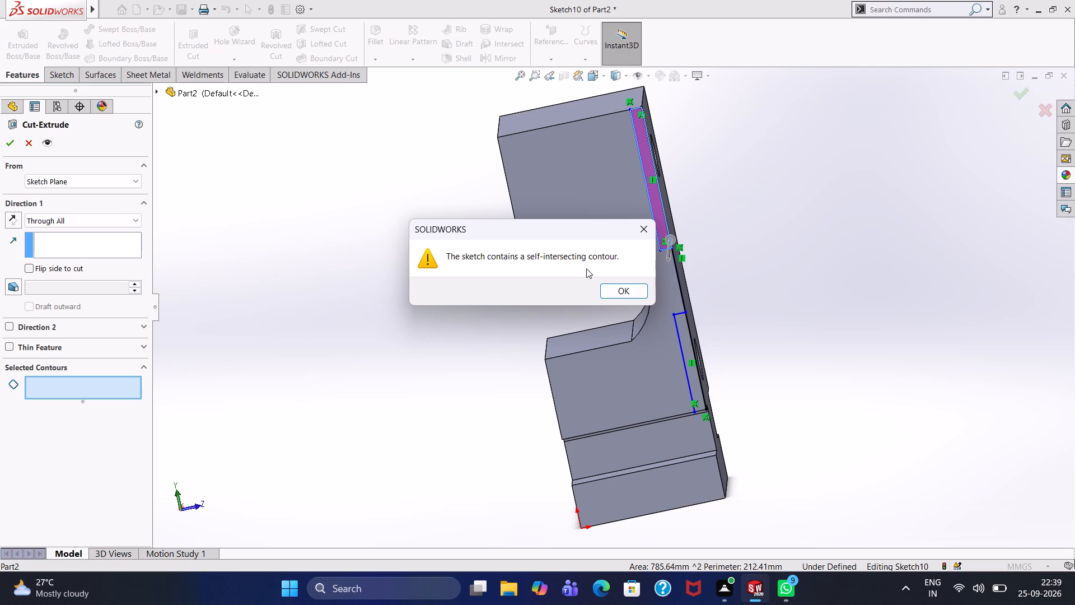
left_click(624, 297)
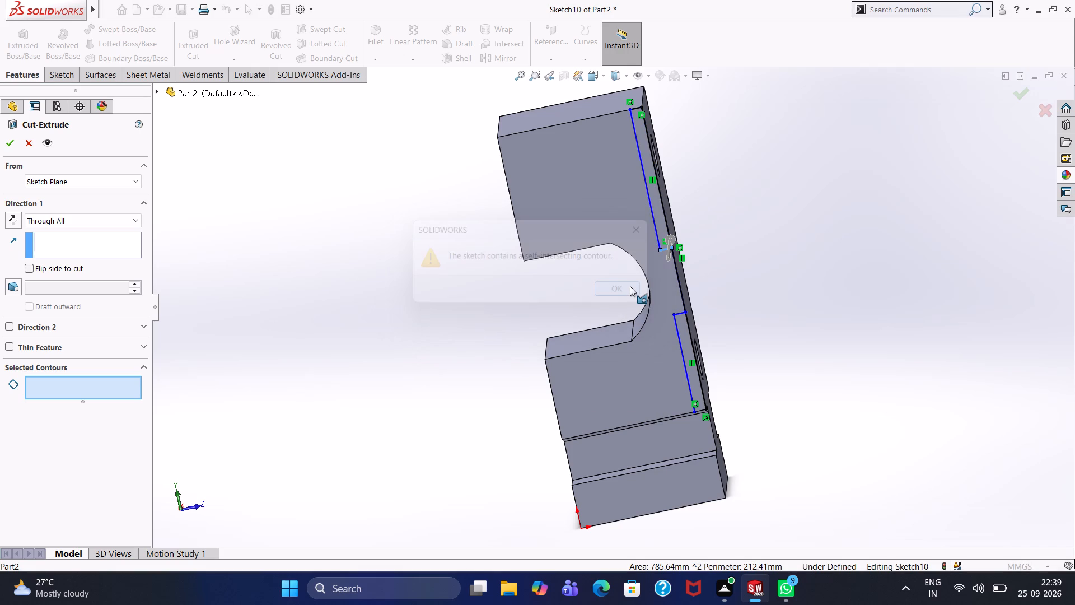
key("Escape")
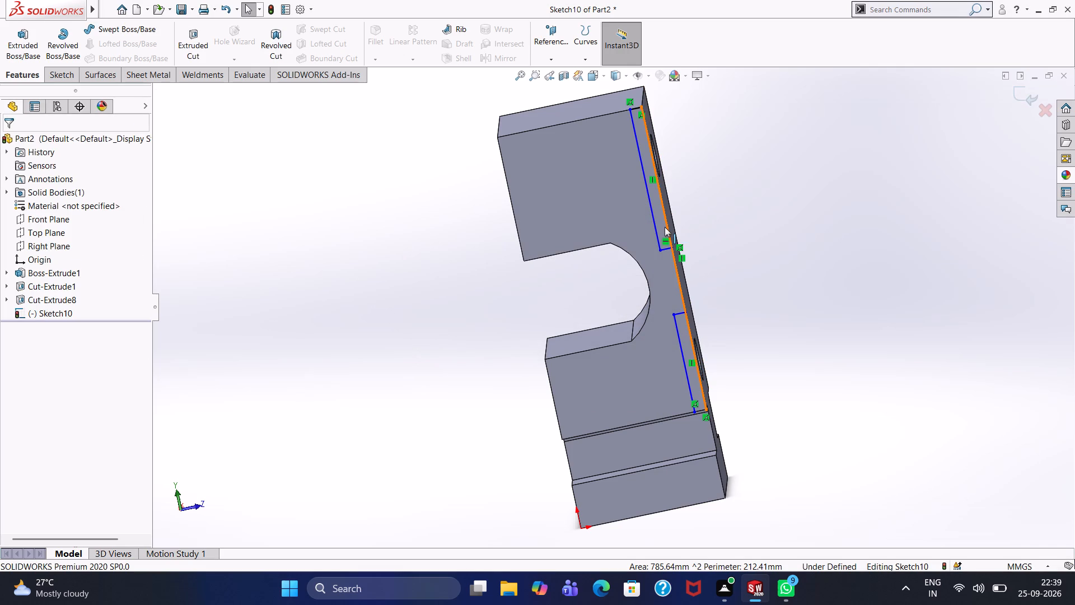
Delete the 211 mm vertical line along the block's back edge from the recess sketch.
left_click(665, 227)
key("Delete")
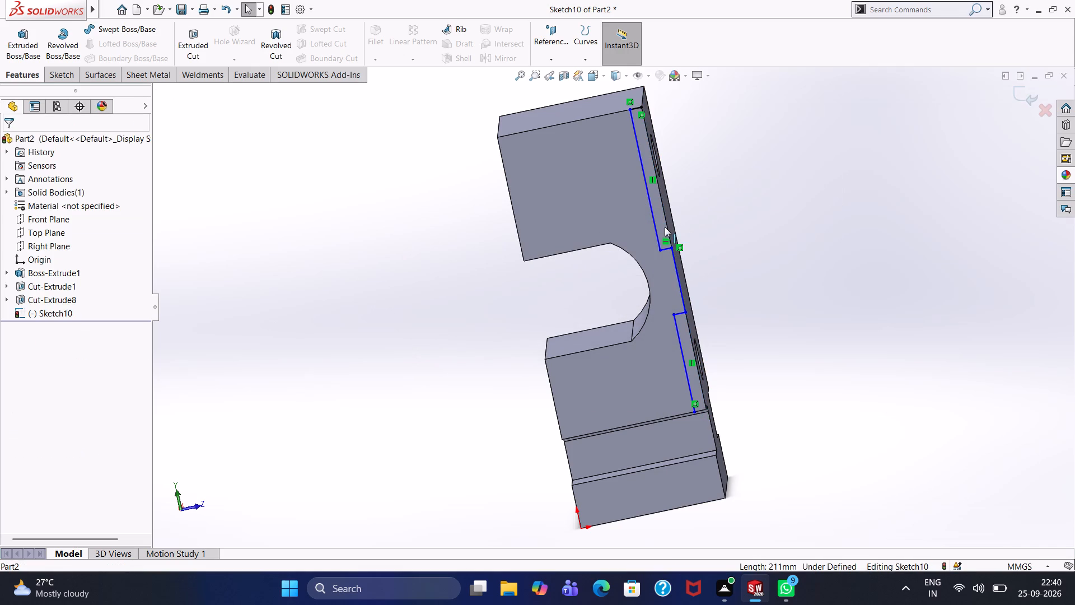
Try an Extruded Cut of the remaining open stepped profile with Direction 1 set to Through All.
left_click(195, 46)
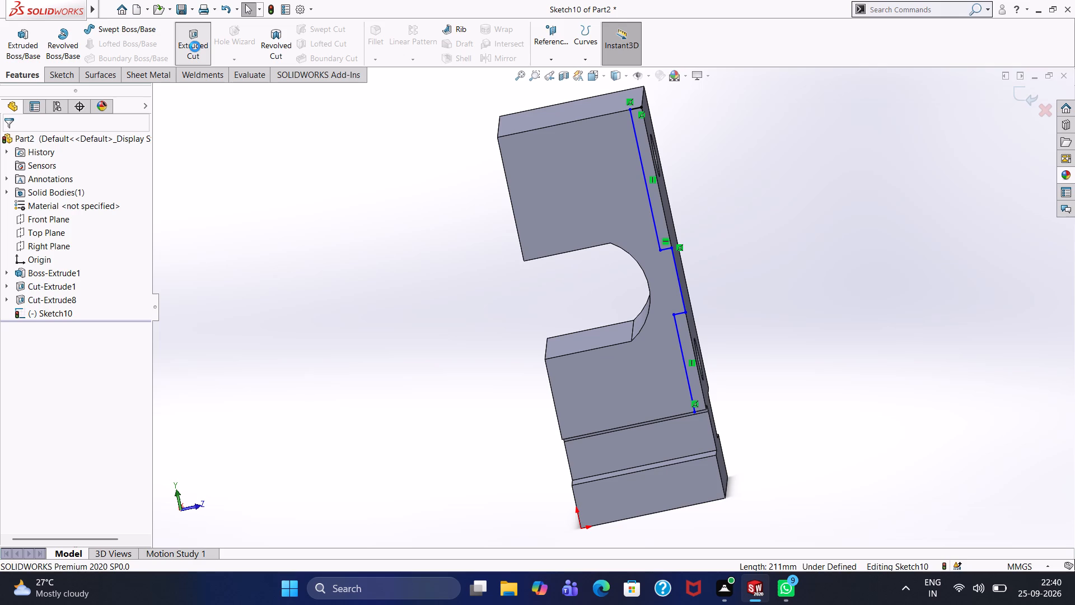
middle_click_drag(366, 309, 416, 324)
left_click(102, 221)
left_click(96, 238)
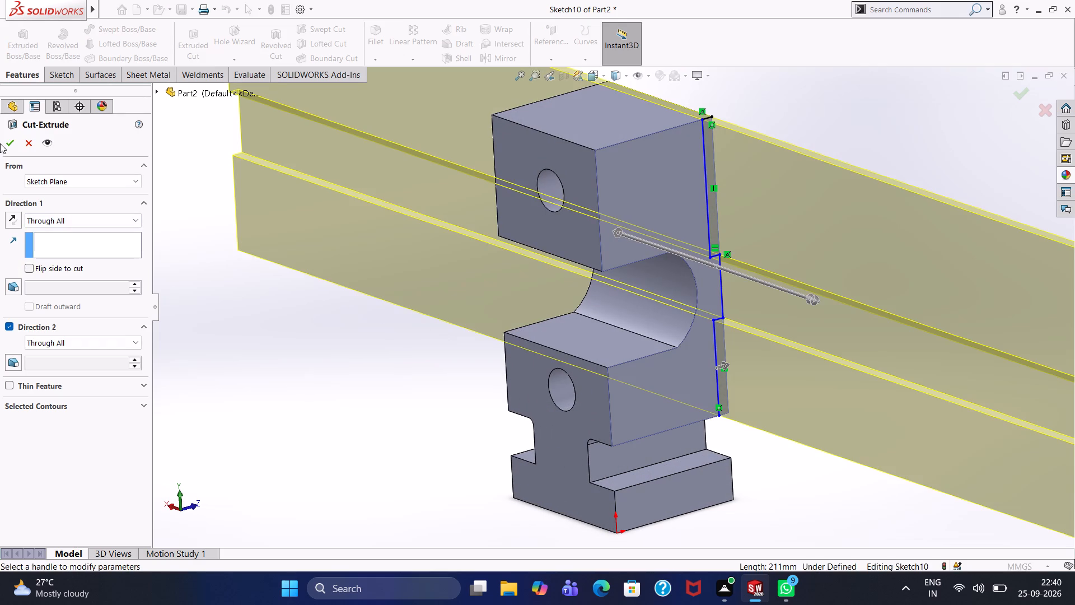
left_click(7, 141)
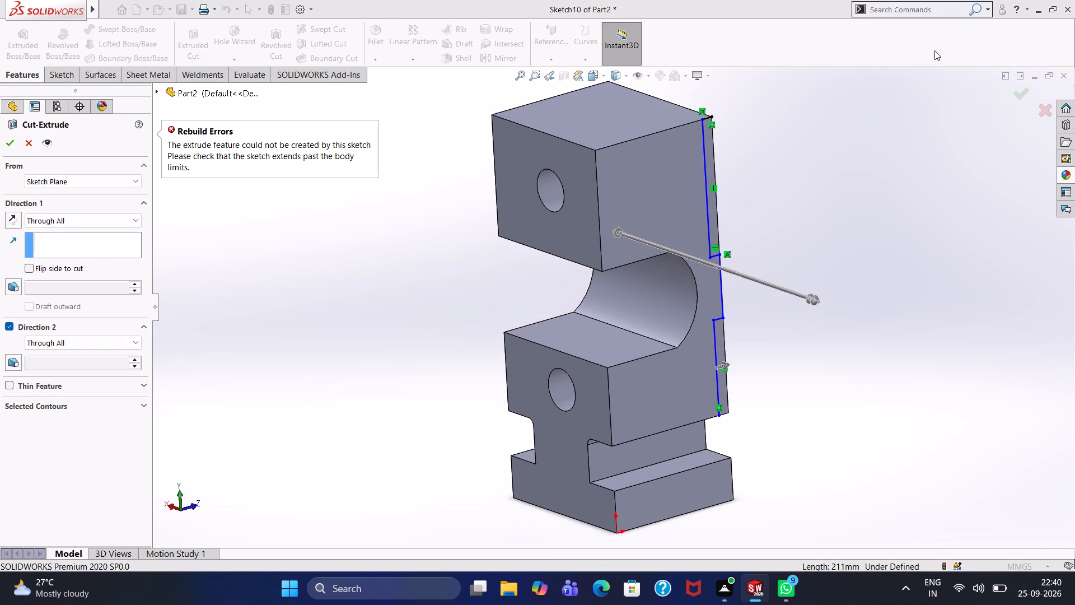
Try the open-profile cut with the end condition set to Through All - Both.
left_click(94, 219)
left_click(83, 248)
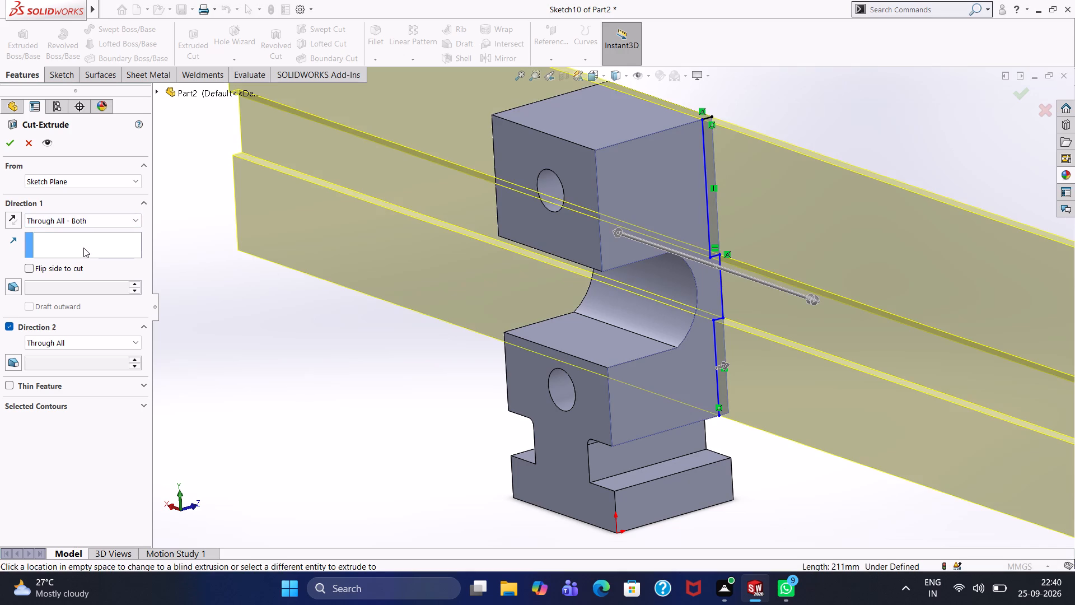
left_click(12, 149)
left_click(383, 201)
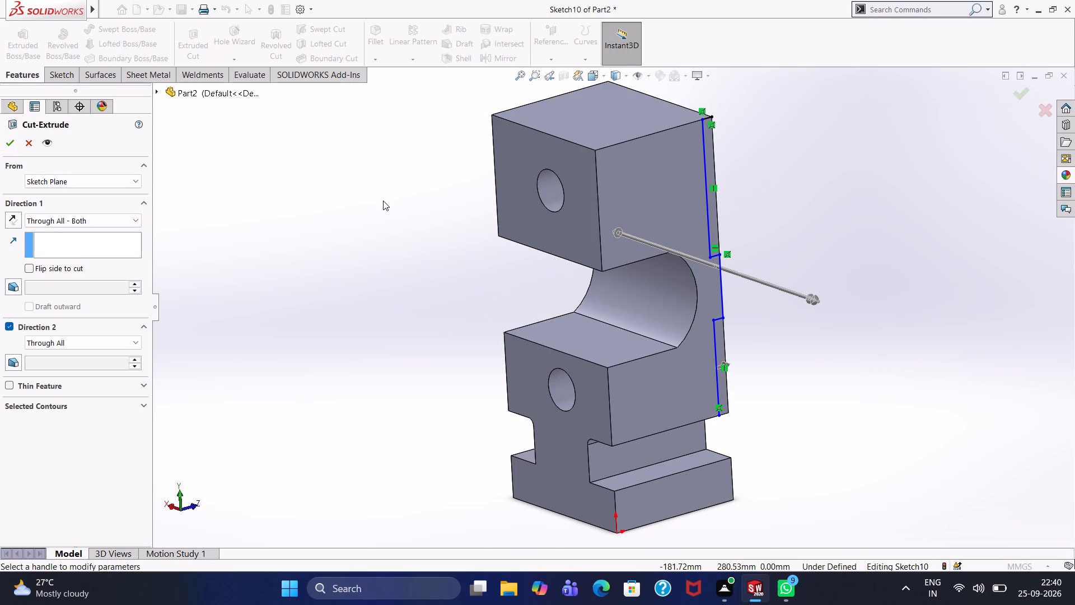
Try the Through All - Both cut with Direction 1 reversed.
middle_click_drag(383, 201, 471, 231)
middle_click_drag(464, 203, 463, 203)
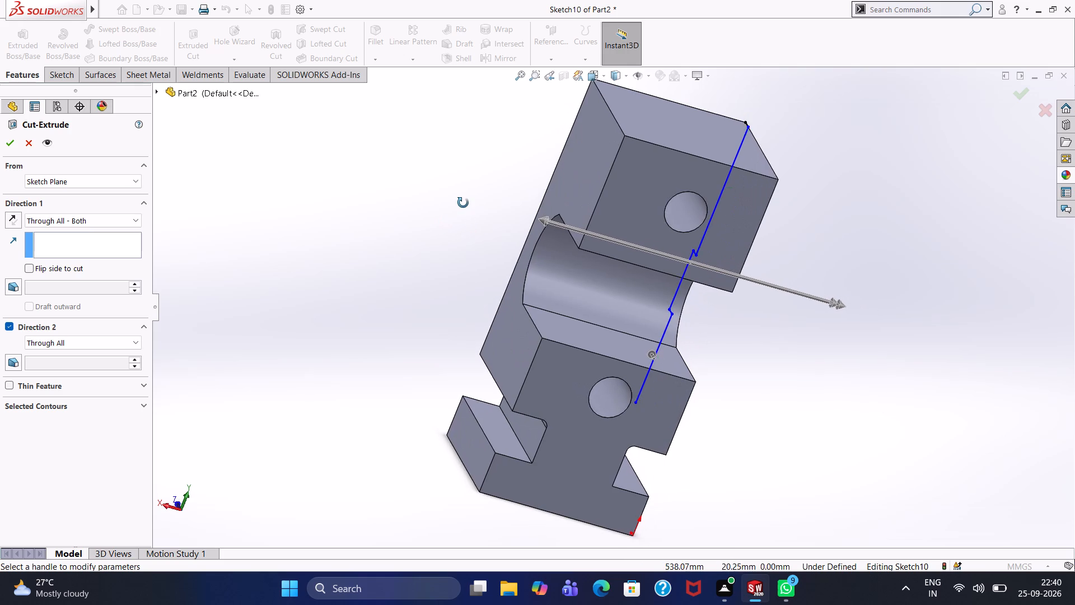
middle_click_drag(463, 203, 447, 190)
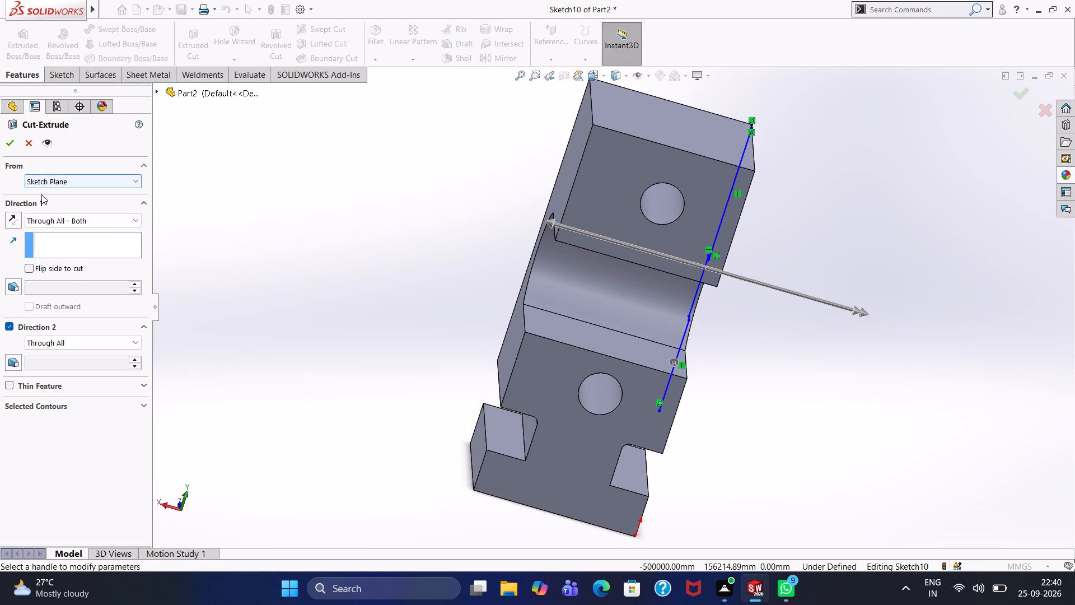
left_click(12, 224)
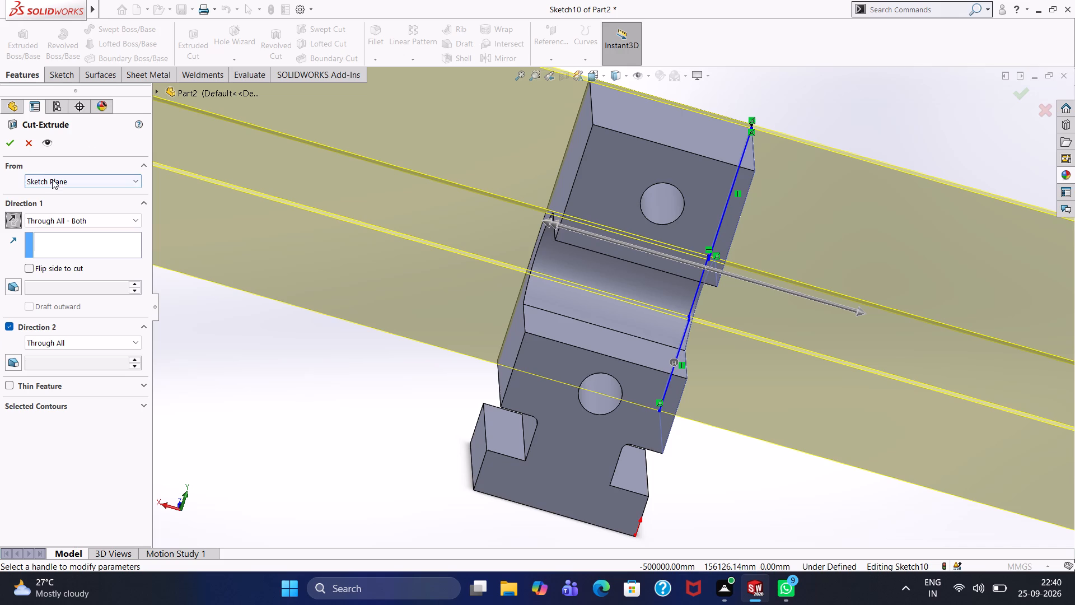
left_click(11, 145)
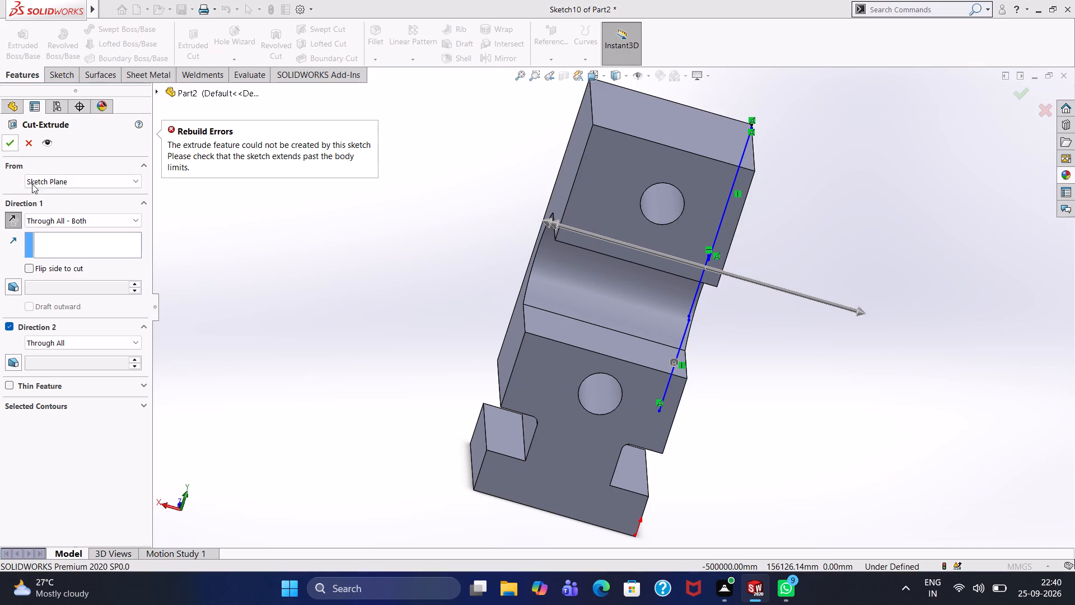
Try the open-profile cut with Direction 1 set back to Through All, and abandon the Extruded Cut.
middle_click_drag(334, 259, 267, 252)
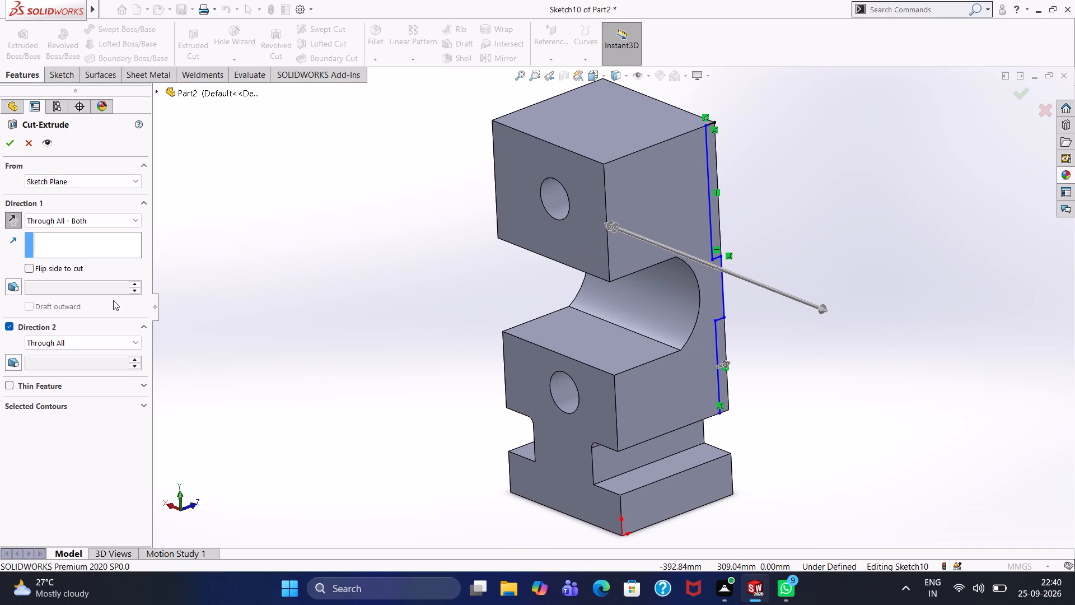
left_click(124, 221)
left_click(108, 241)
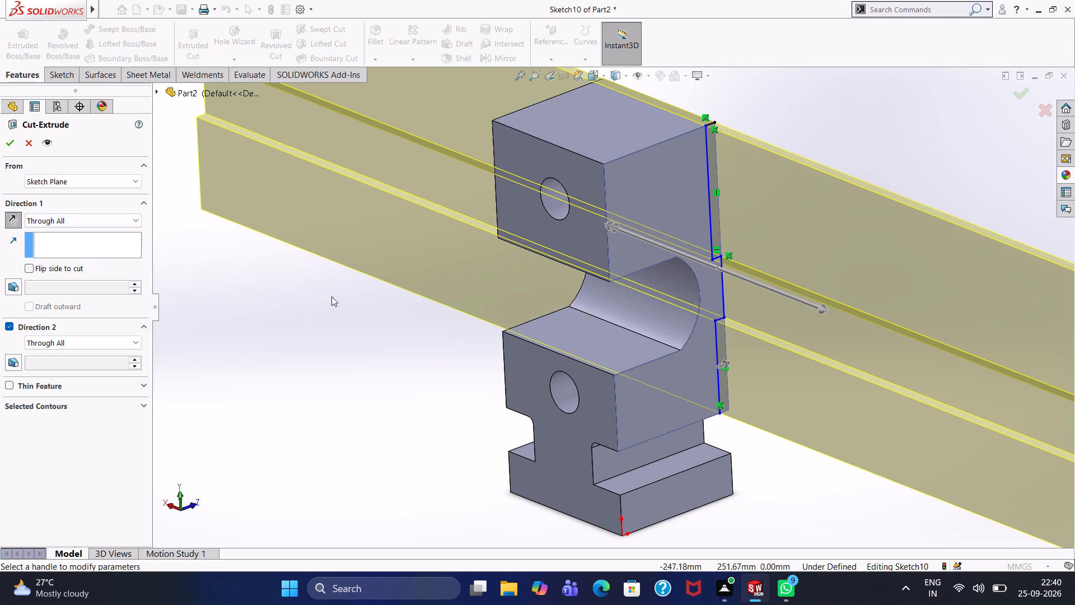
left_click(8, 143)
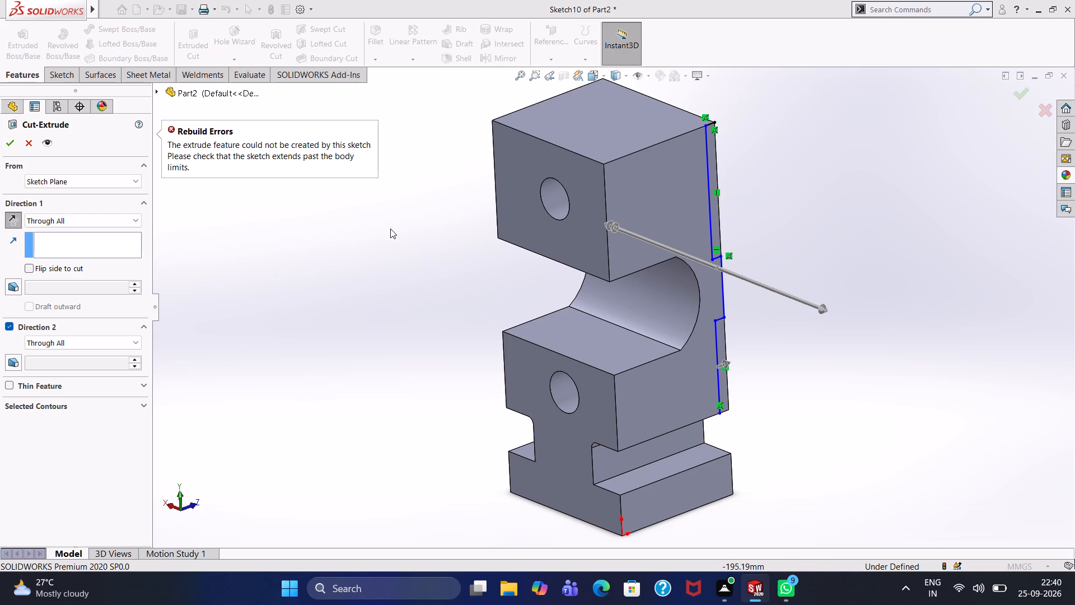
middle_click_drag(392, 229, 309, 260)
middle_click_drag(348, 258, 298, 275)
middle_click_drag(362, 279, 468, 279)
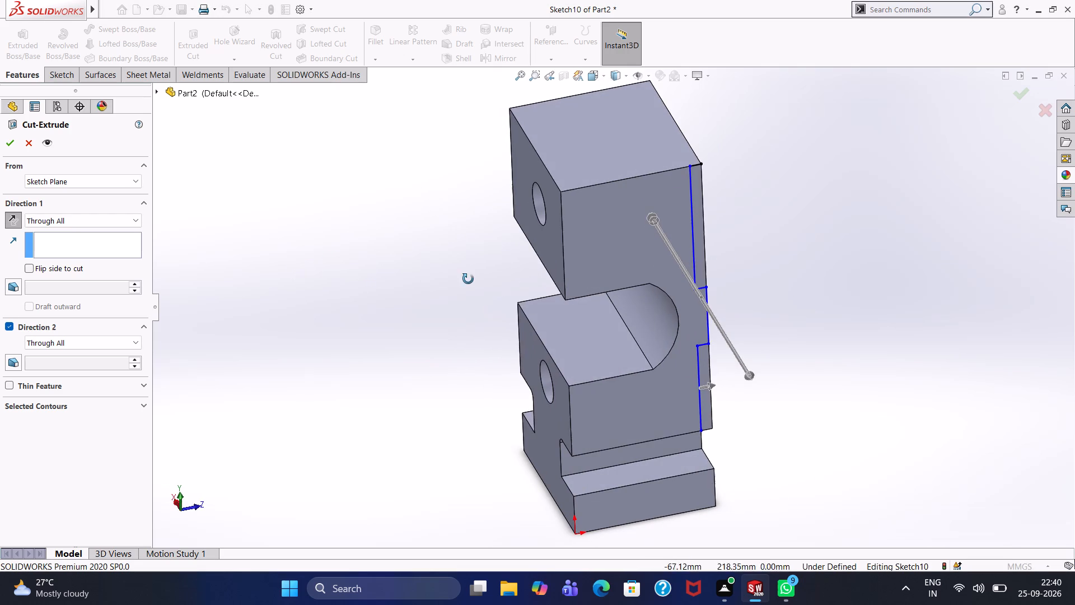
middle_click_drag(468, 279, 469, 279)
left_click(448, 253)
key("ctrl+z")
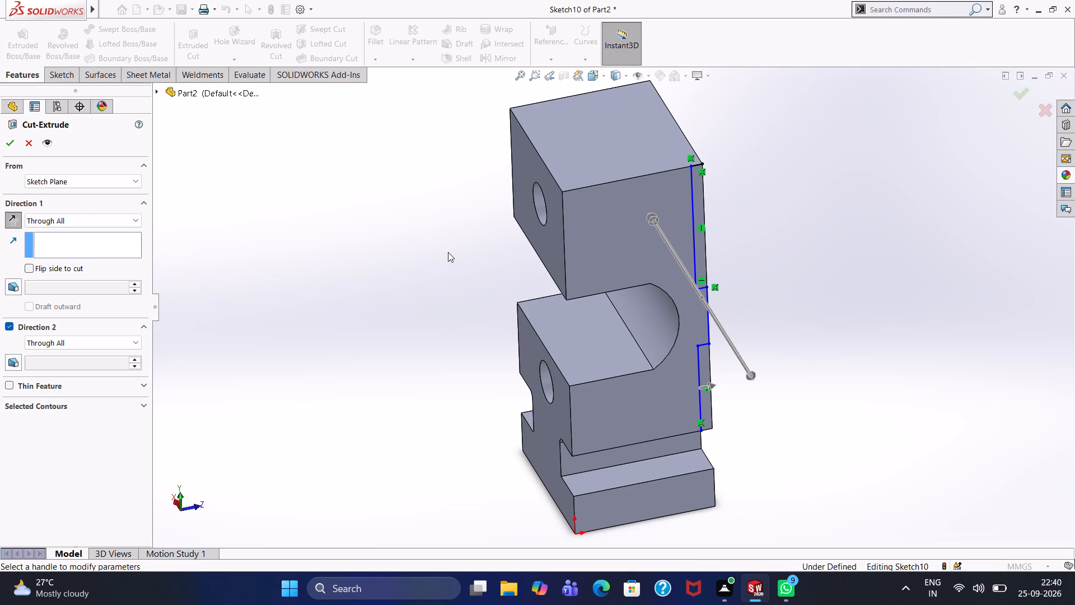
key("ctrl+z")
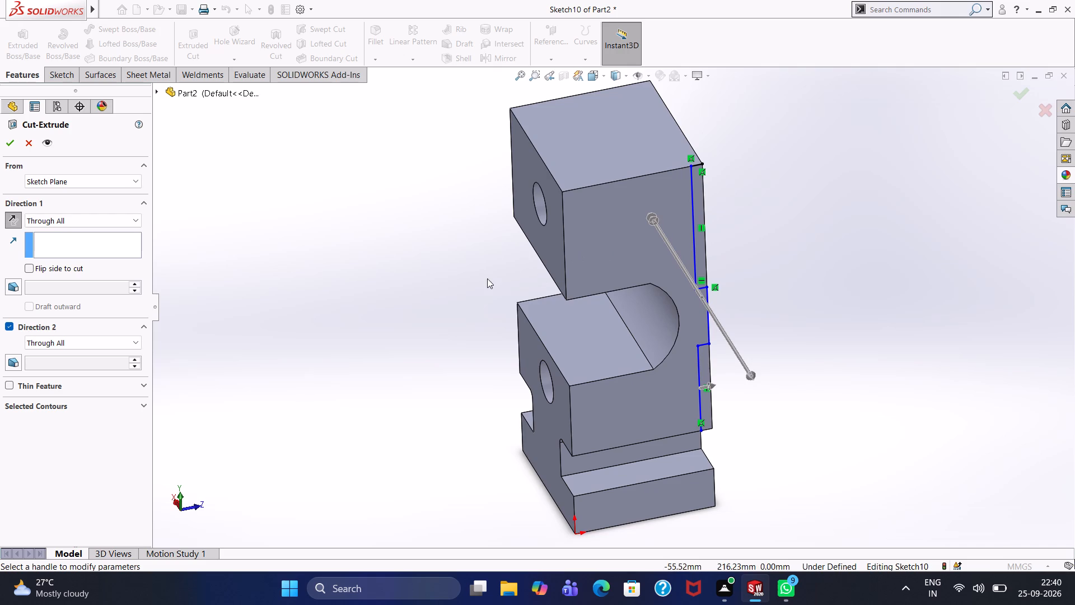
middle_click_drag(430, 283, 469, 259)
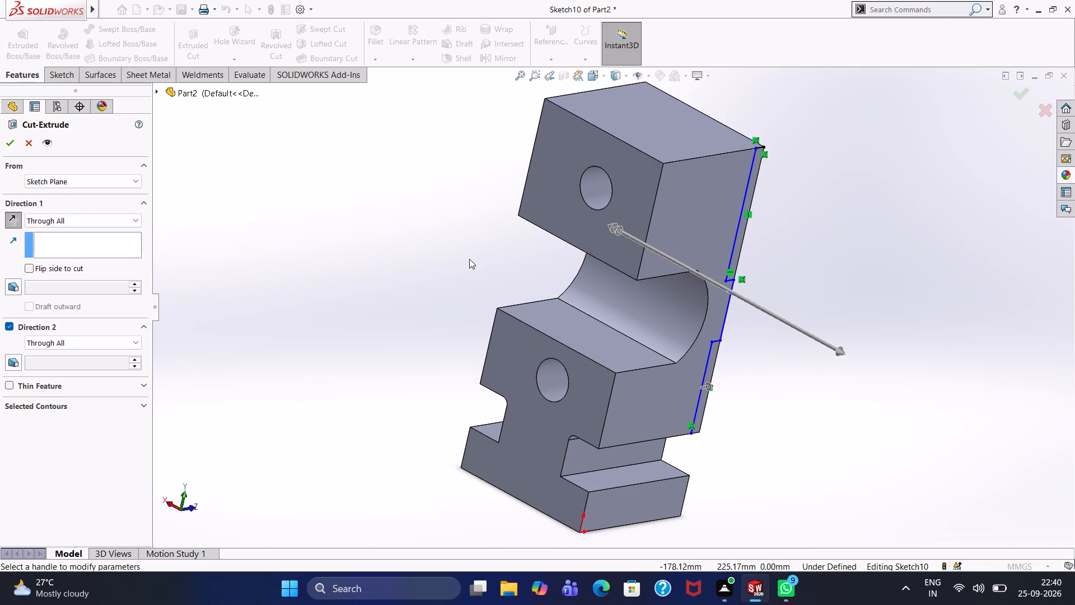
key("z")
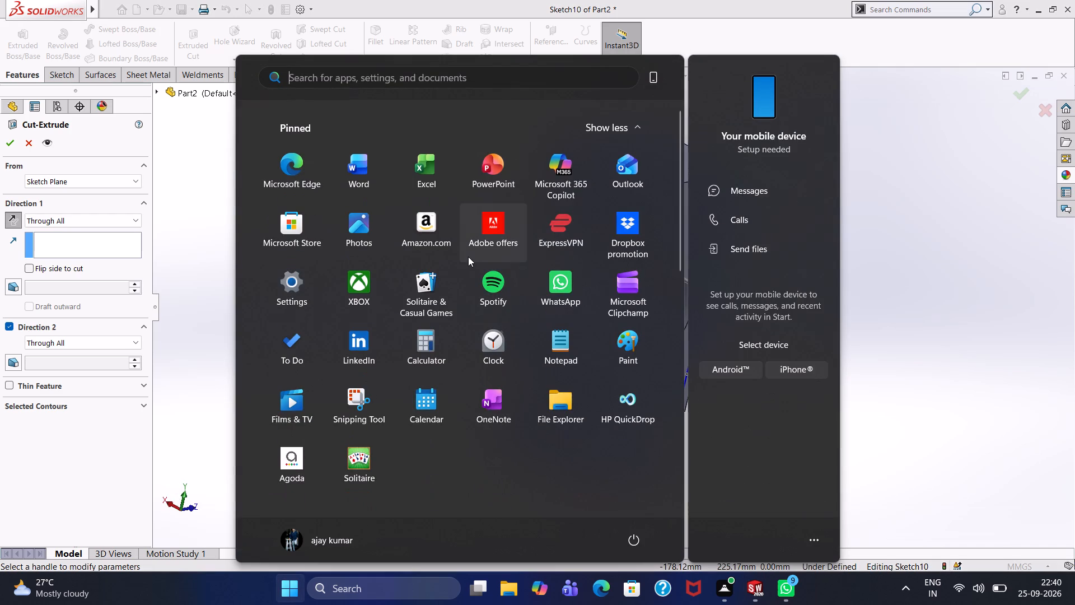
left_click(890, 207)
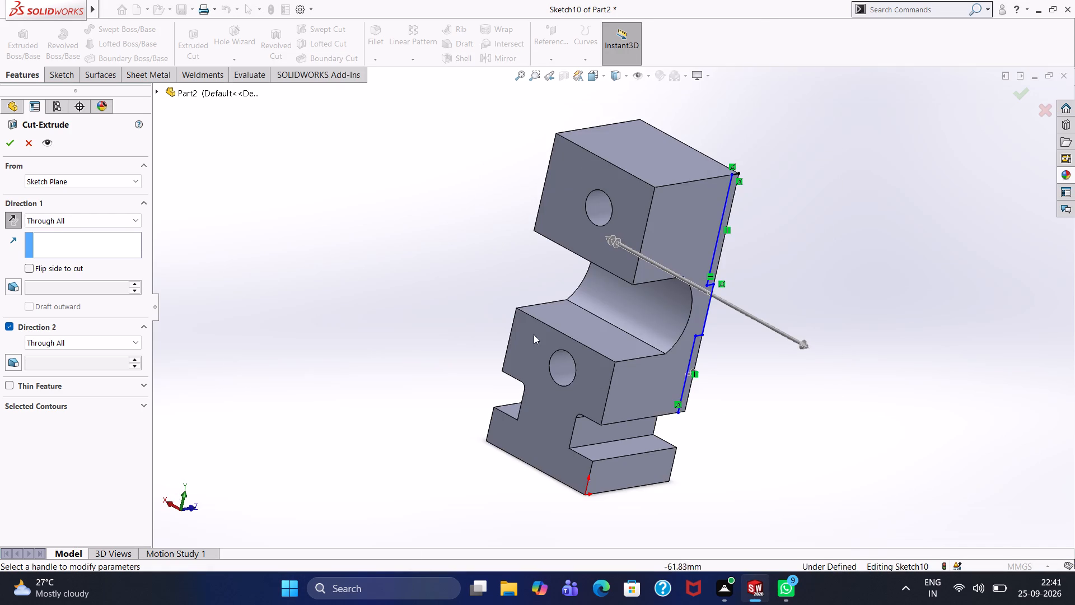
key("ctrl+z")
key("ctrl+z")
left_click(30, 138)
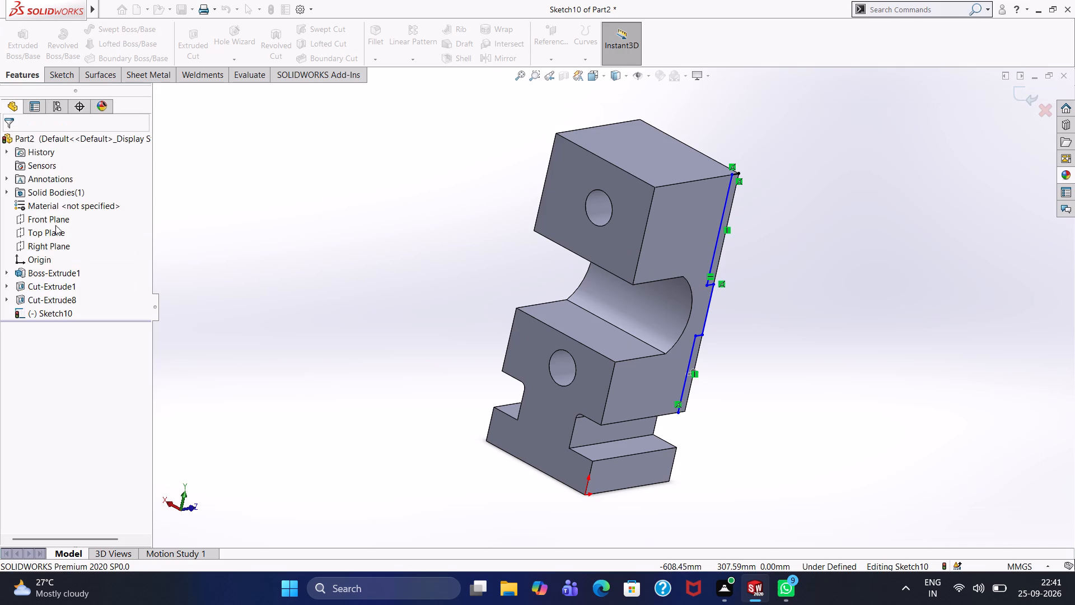
Undo the recess sketch's edits one by one until all its lines are gone and the sketch is empty.
key("ctrl+z")
key("ctrl+z")
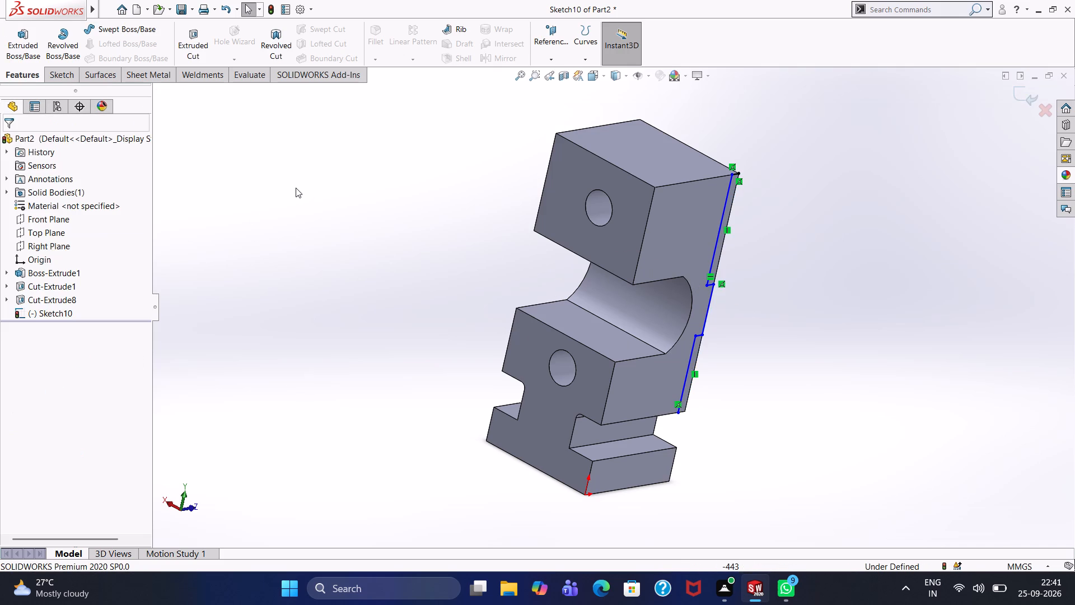
key("ctrl+z")
key("ctrl+z")
key("ctrl+z")
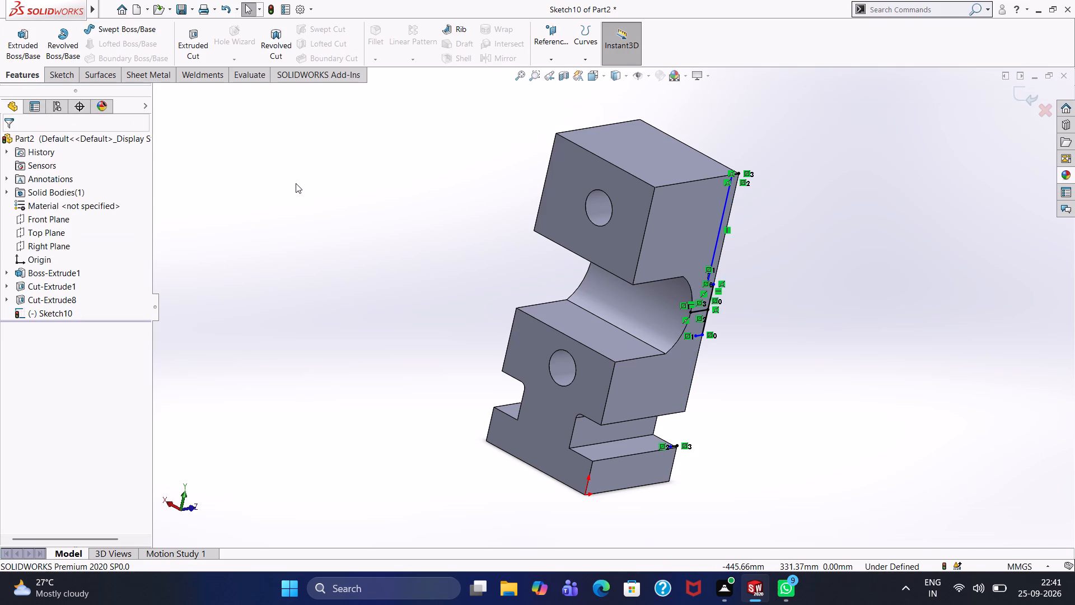
key("ctrl+z")
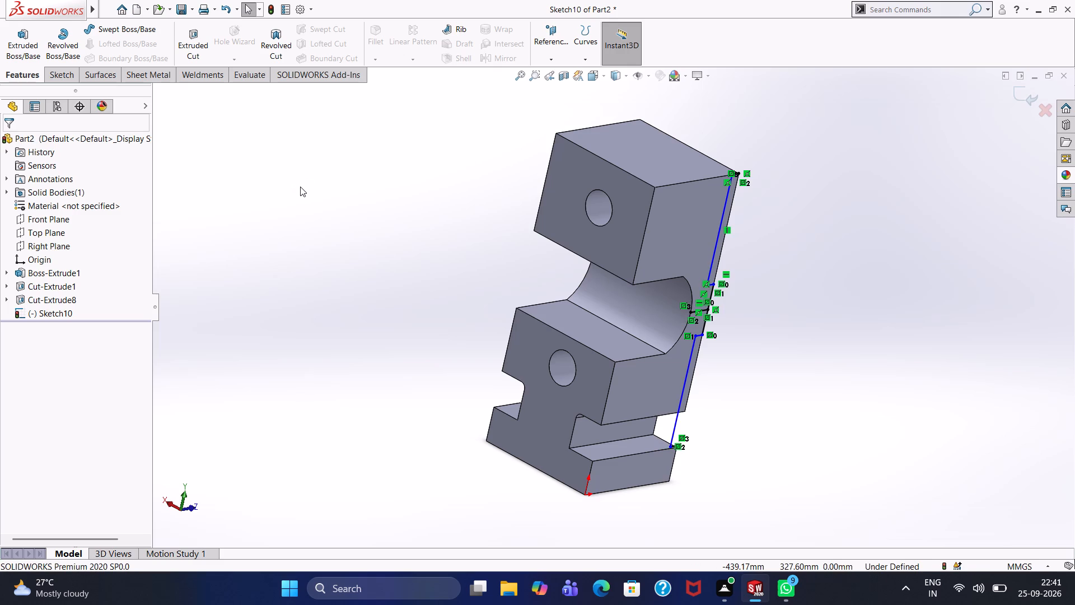
key("ctrl+z")
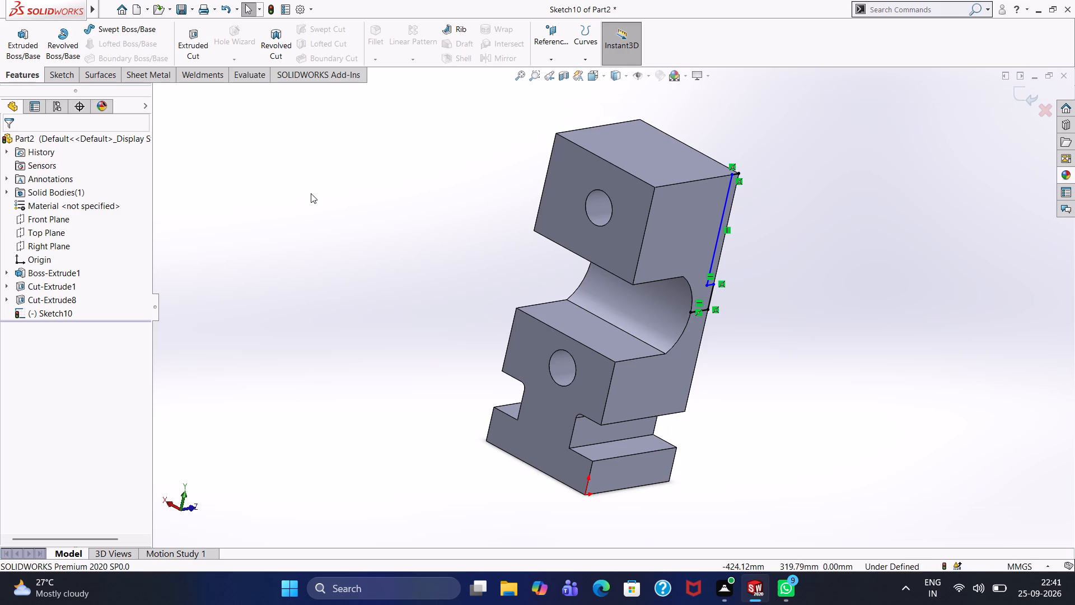
key("ctrl+z")
key("ctrl+z")
key("ctrl+z")
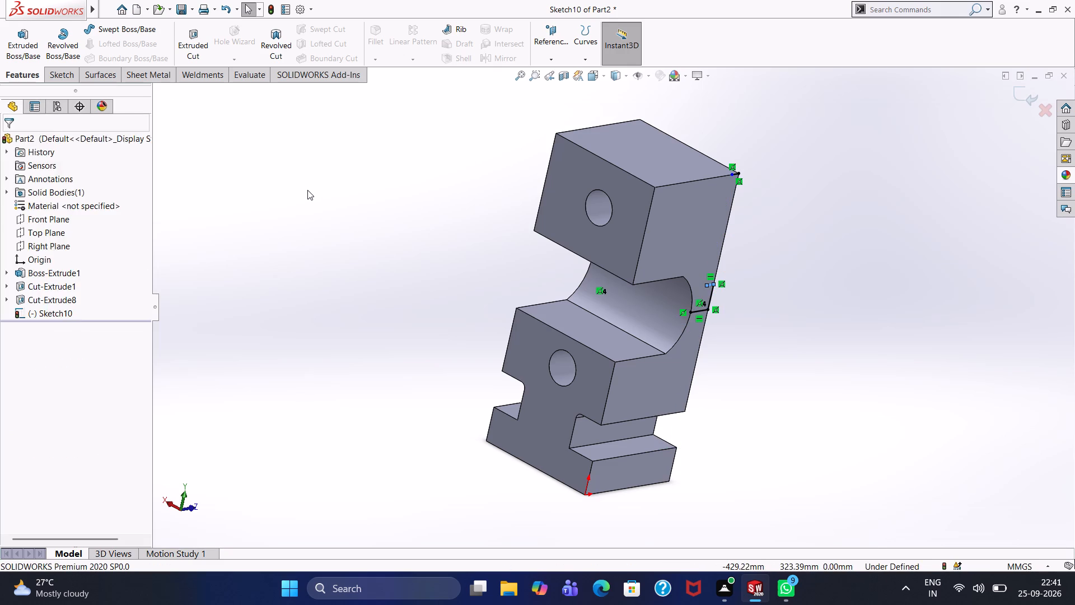
key("ctrl+z")
key("ctrl+z")
key("ctrl+z")
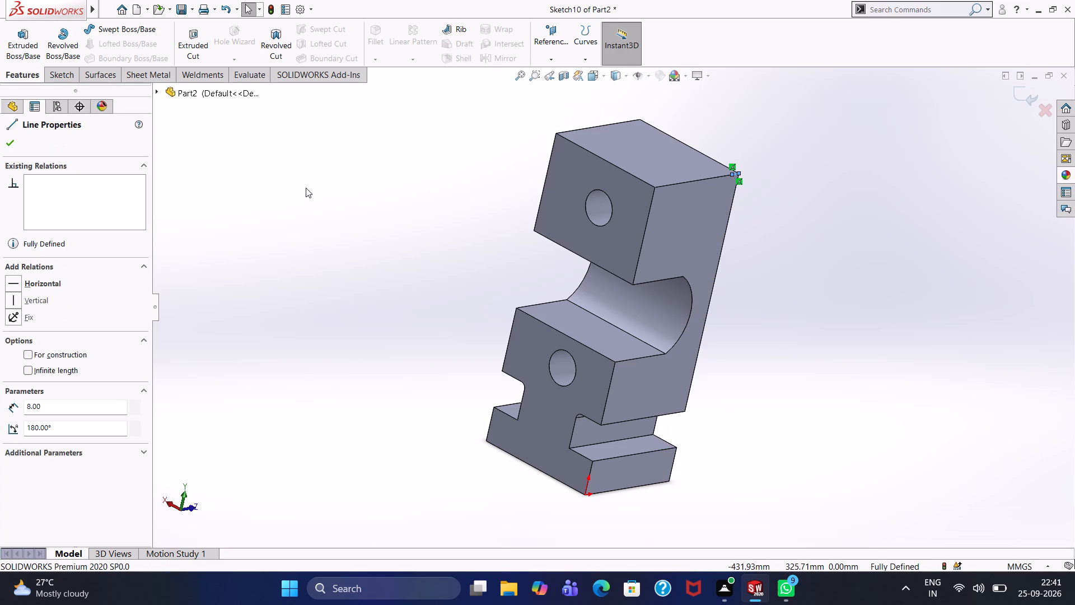
key("ctrl+z")
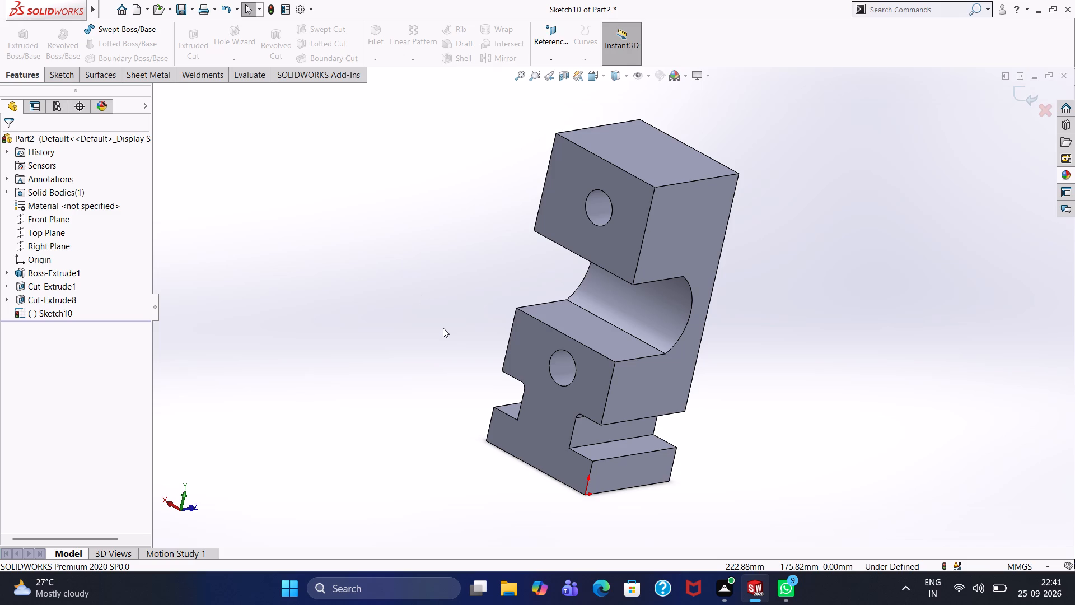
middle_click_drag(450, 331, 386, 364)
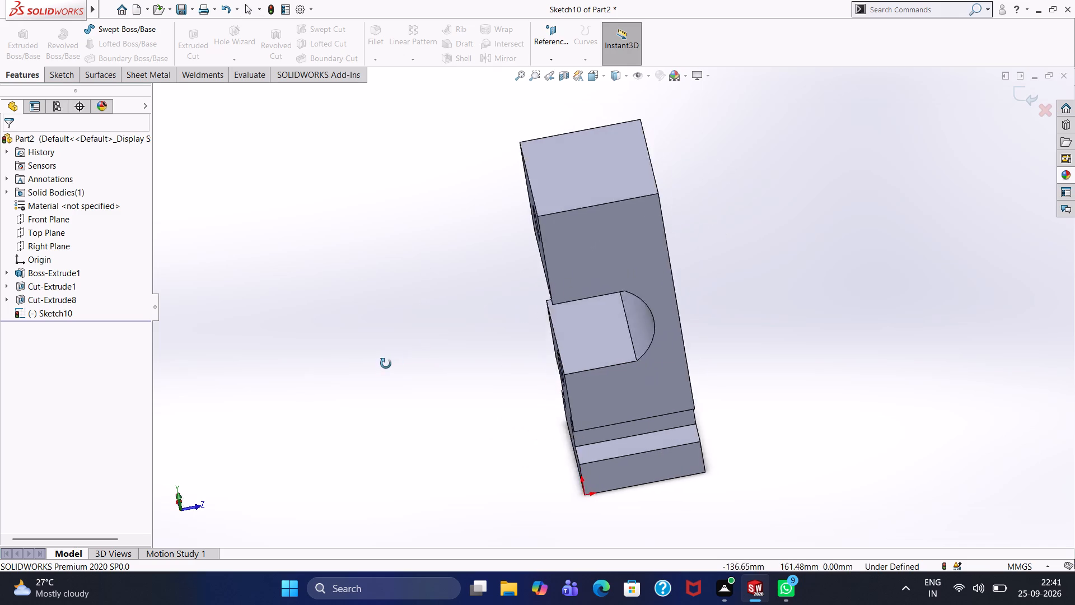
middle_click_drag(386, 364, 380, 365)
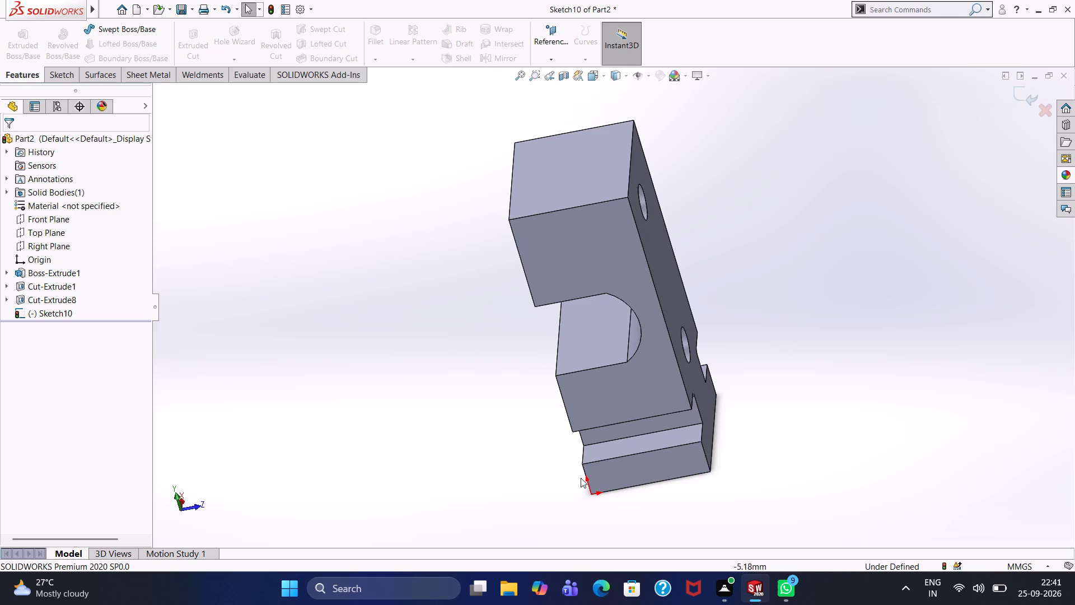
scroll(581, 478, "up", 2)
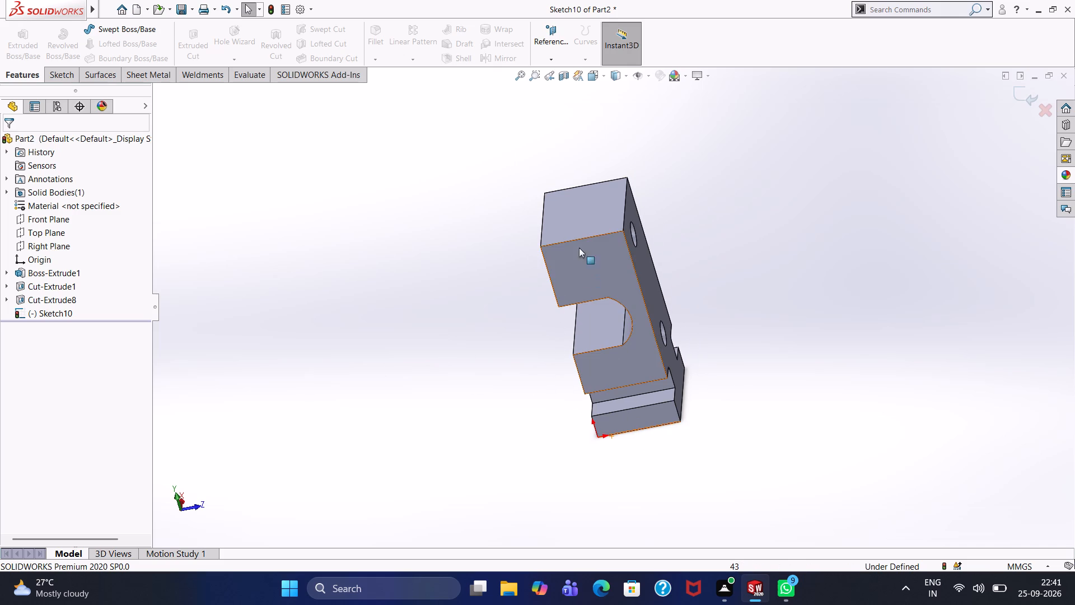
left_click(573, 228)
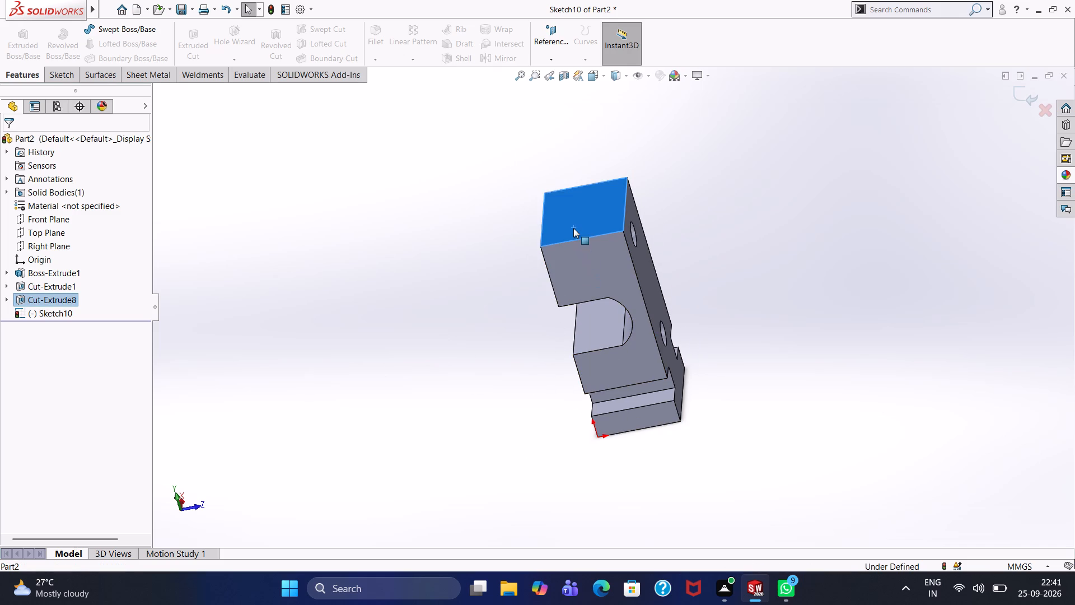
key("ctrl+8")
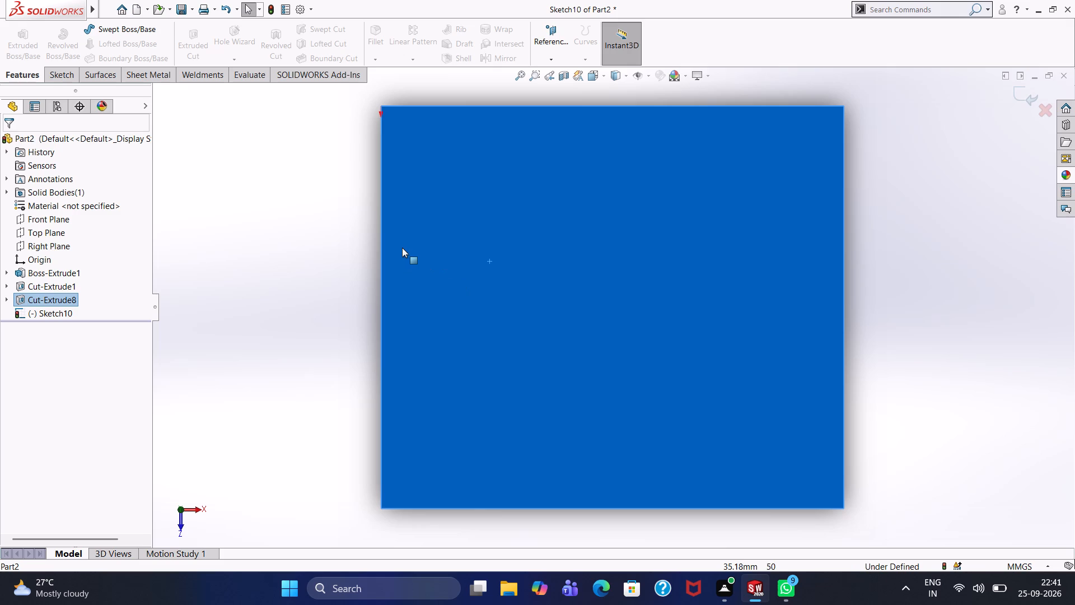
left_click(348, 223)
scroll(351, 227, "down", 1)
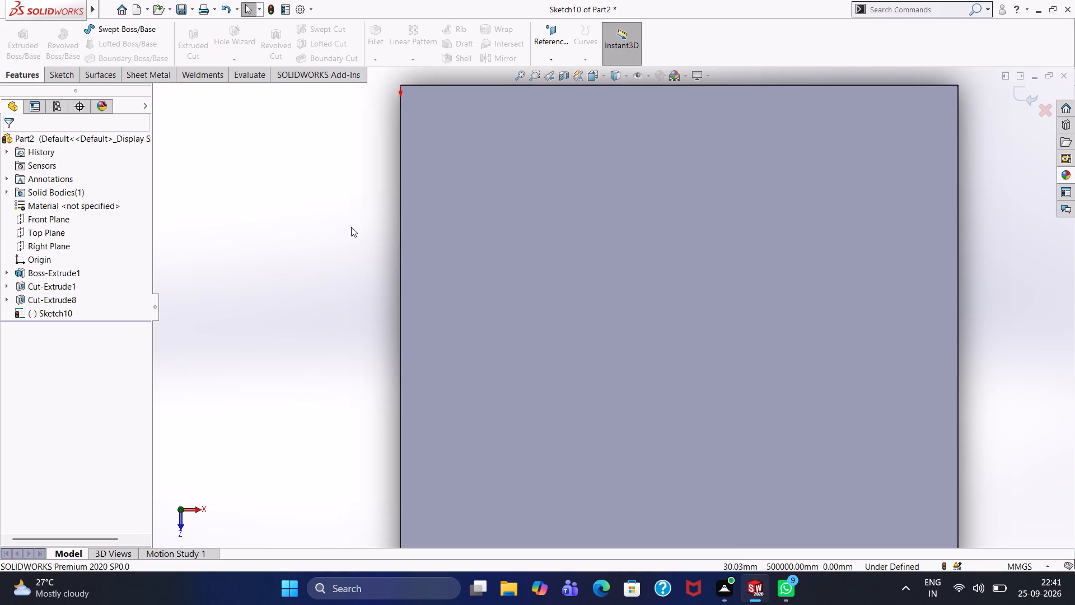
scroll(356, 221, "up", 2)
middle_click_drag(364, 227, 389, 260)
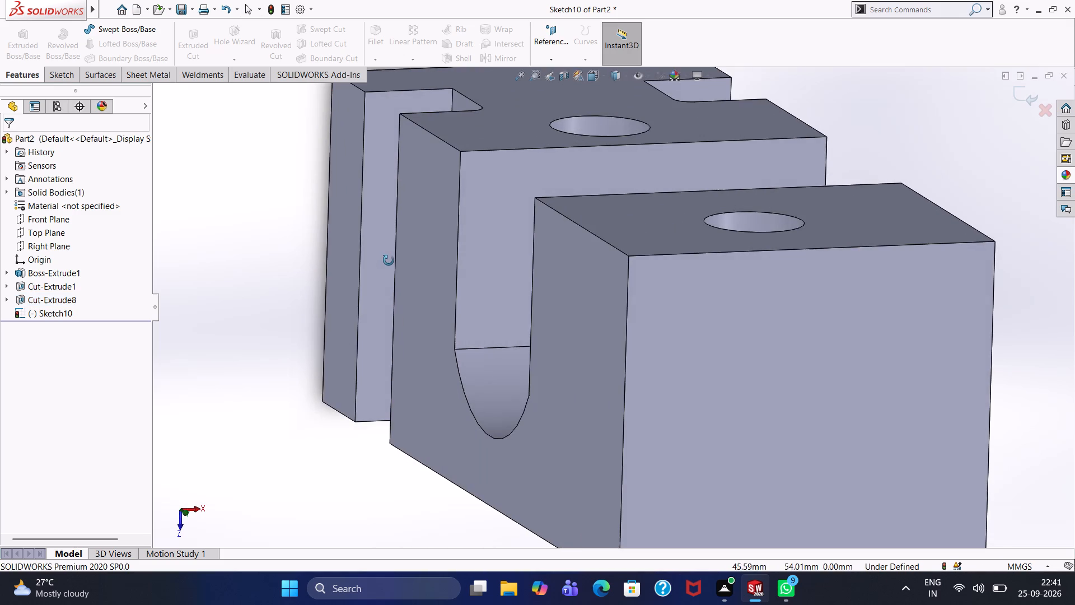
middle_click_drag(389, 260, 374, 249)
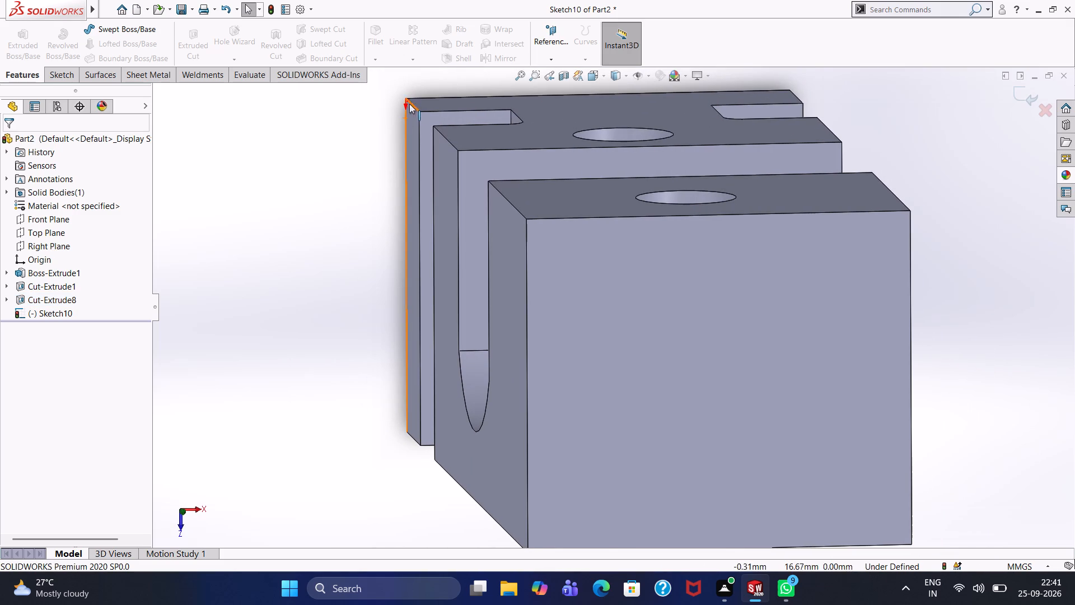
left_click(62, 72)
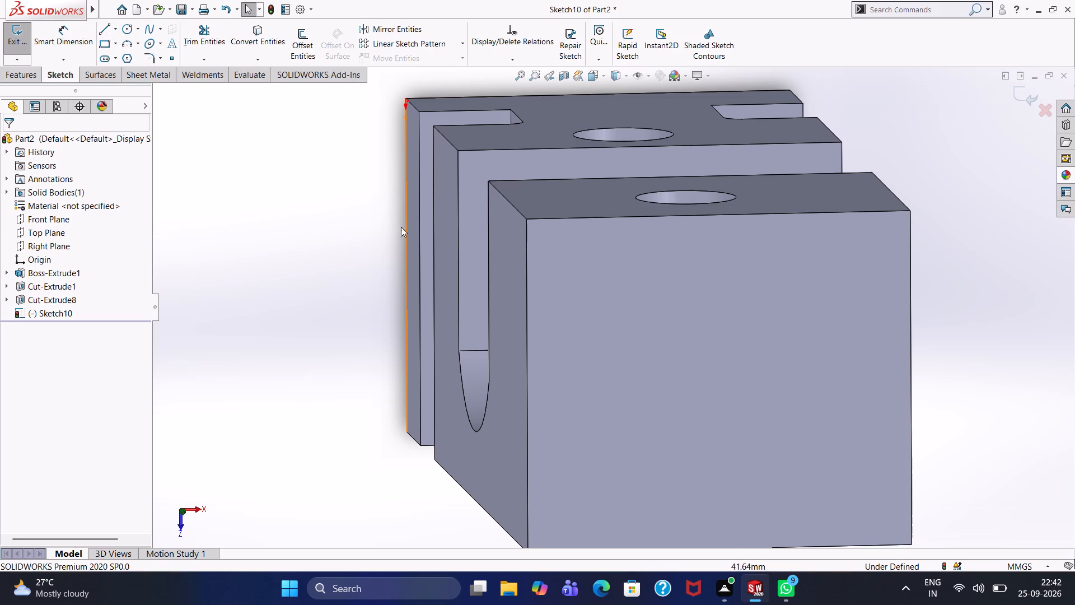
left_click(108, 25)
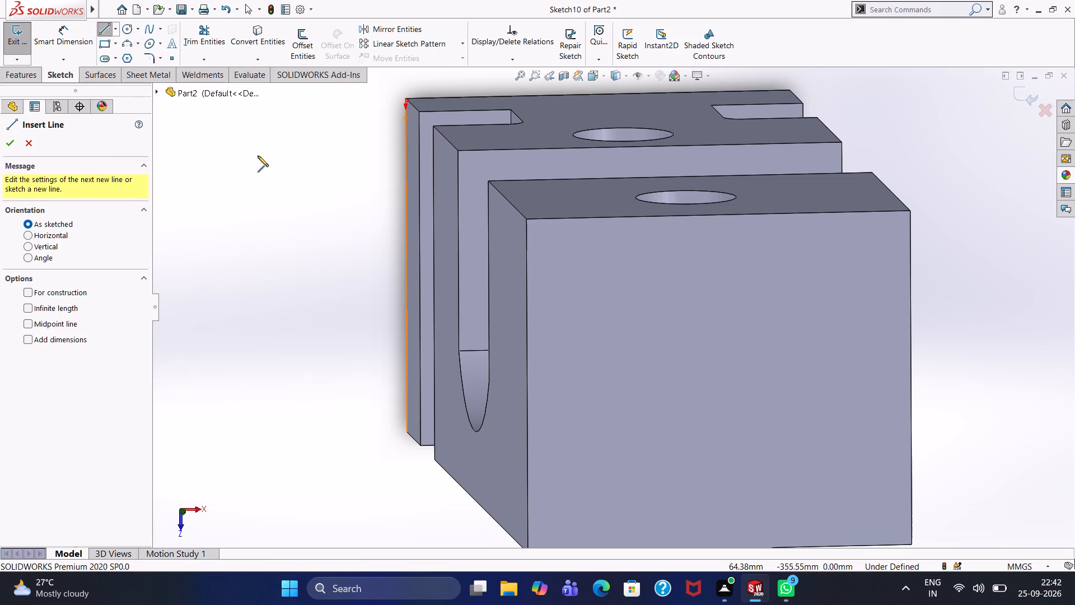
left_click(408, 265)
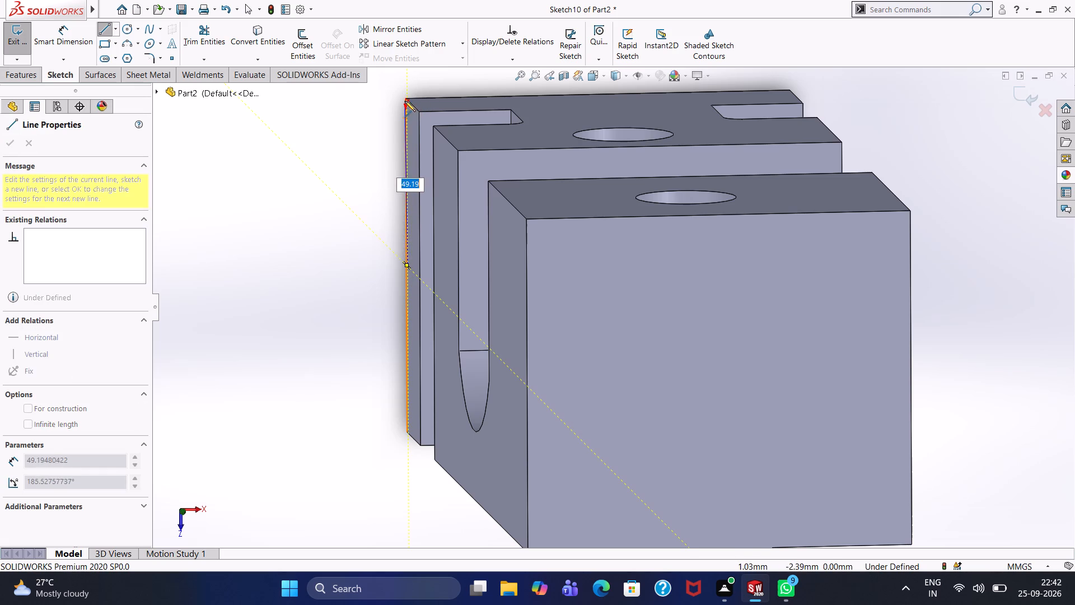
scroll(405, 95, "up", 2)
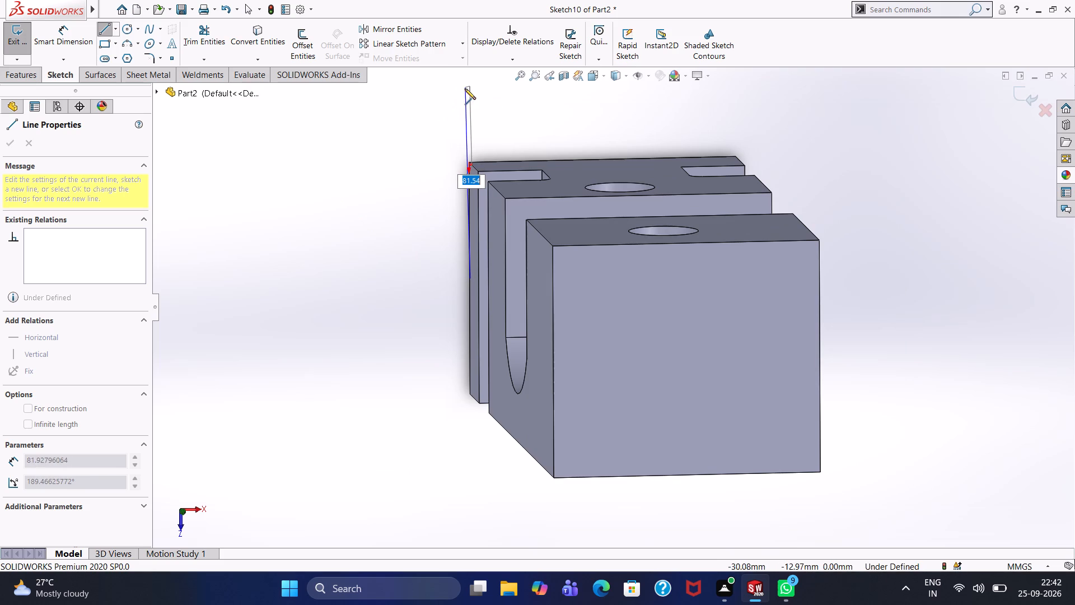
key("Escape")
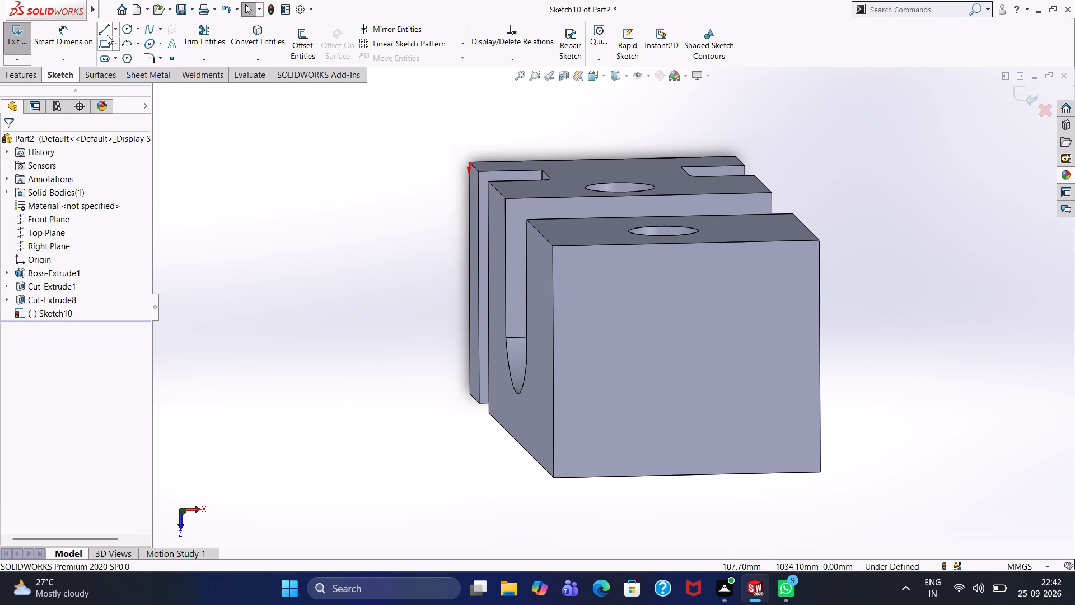
Sketch a 105 mm horizontal line from near the middle of the base's bottom side edge, running past the origin.
left_click(106, 32)
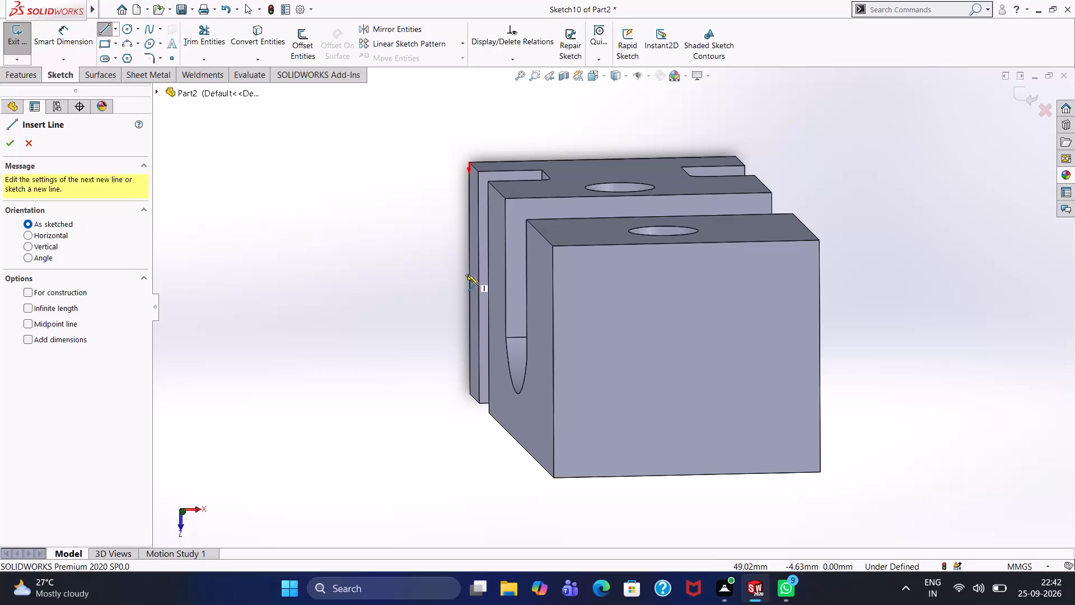
left_click(468, 277)
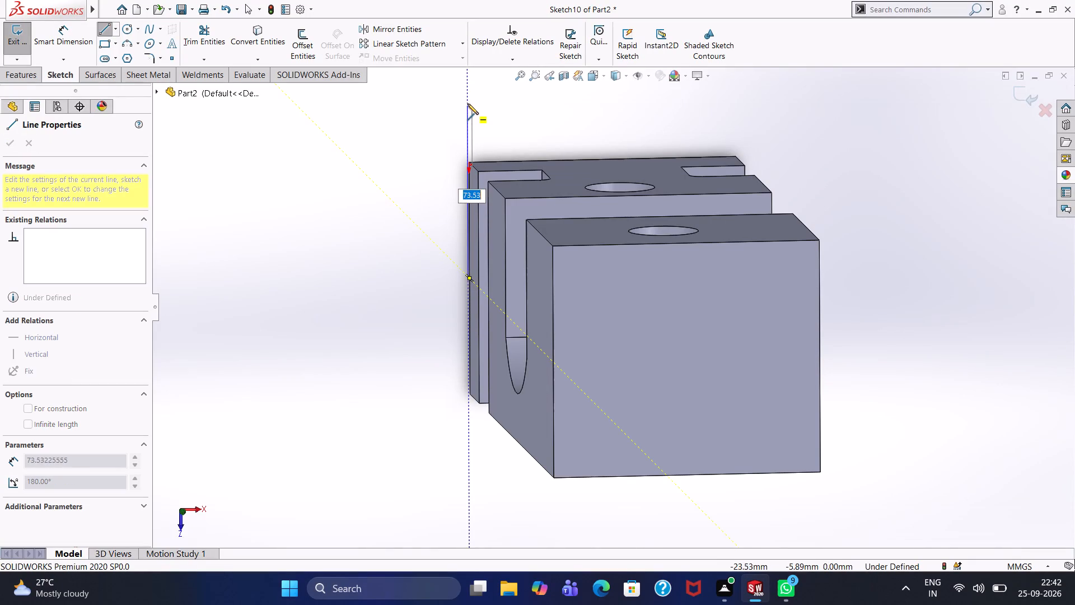
type("105")
key("Return")
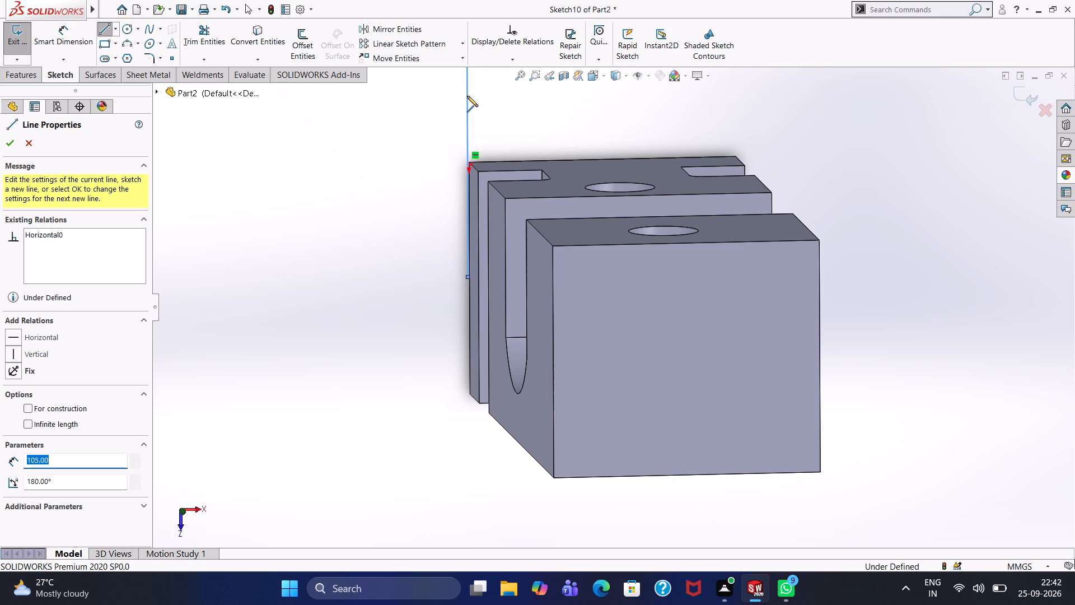
key("Escape")
scroll(454, 154, "up", 2)
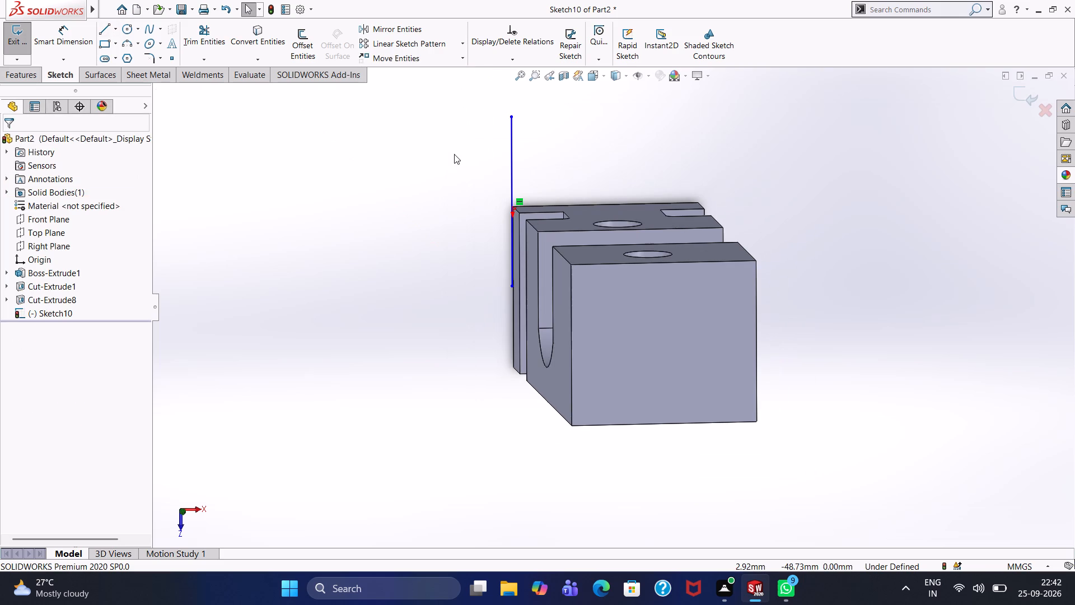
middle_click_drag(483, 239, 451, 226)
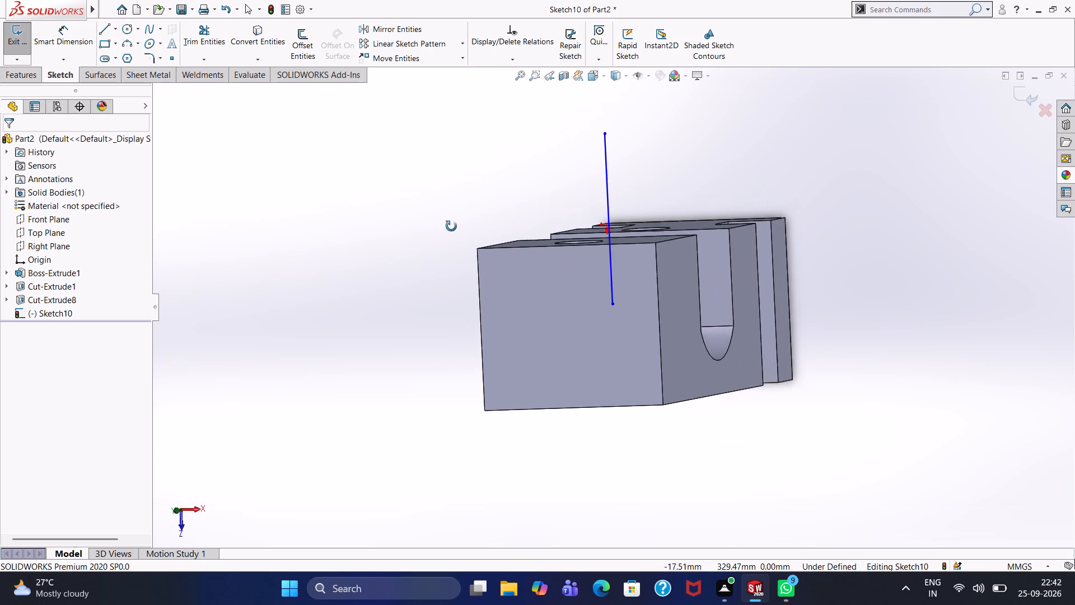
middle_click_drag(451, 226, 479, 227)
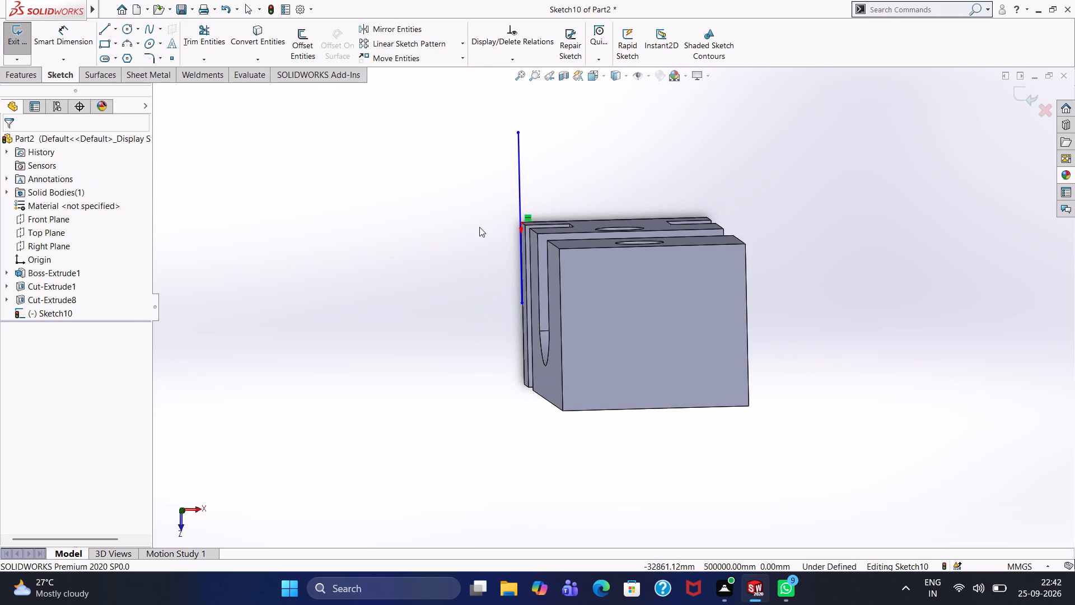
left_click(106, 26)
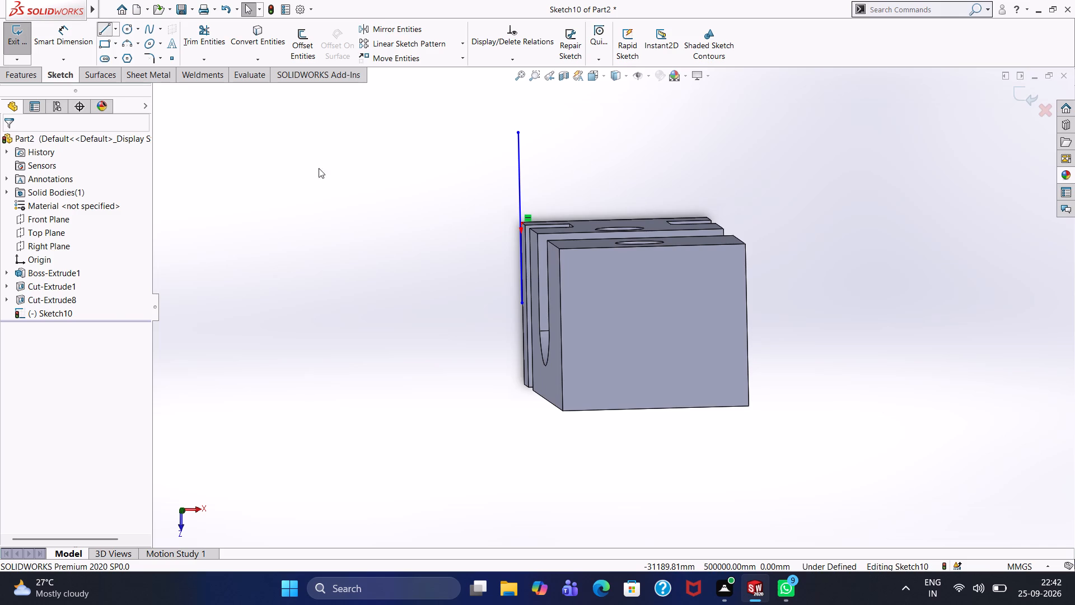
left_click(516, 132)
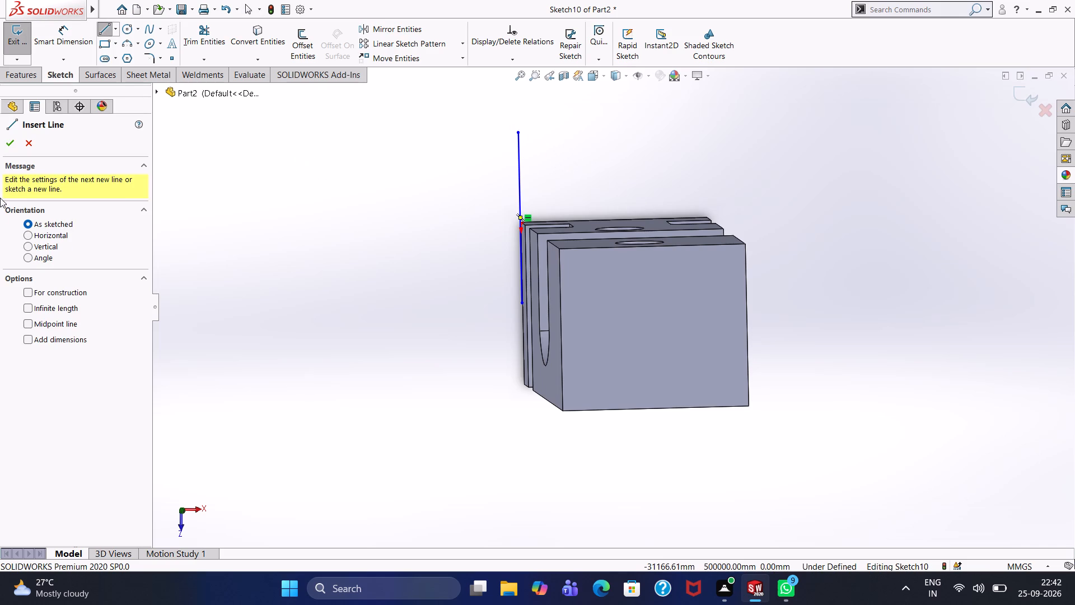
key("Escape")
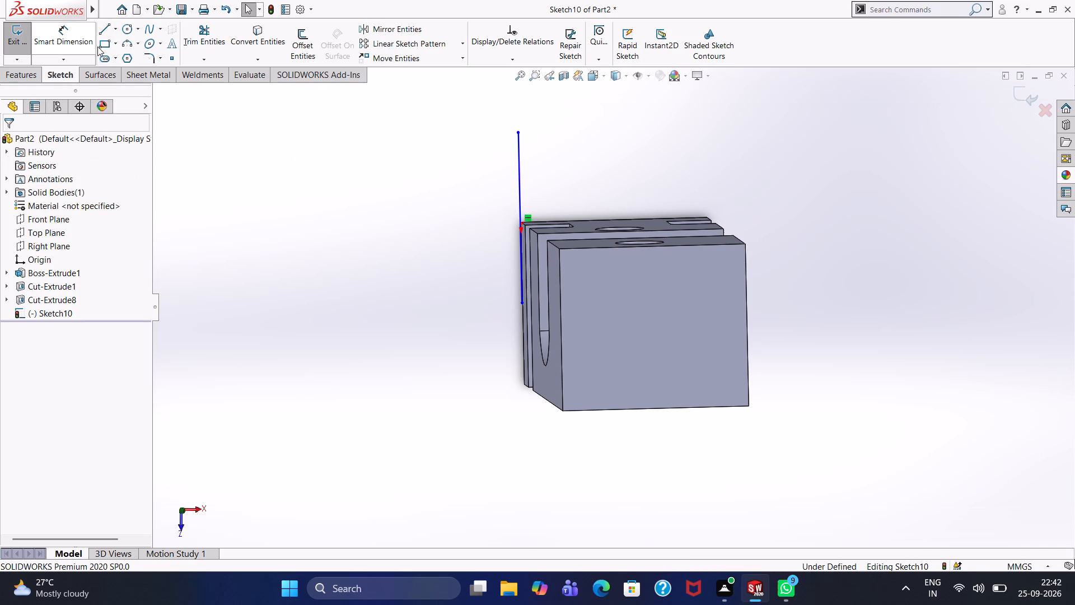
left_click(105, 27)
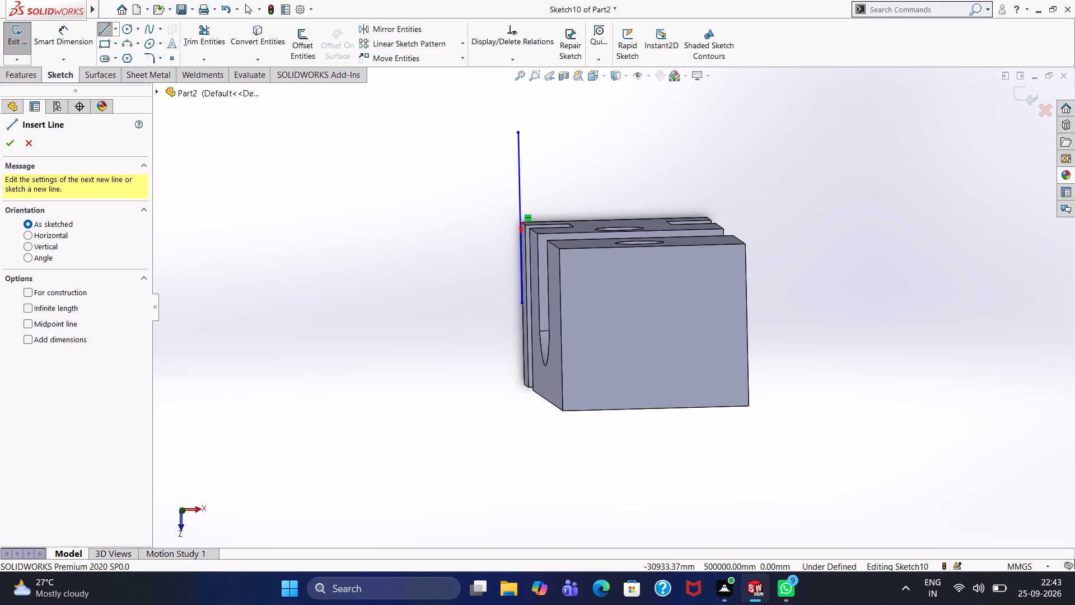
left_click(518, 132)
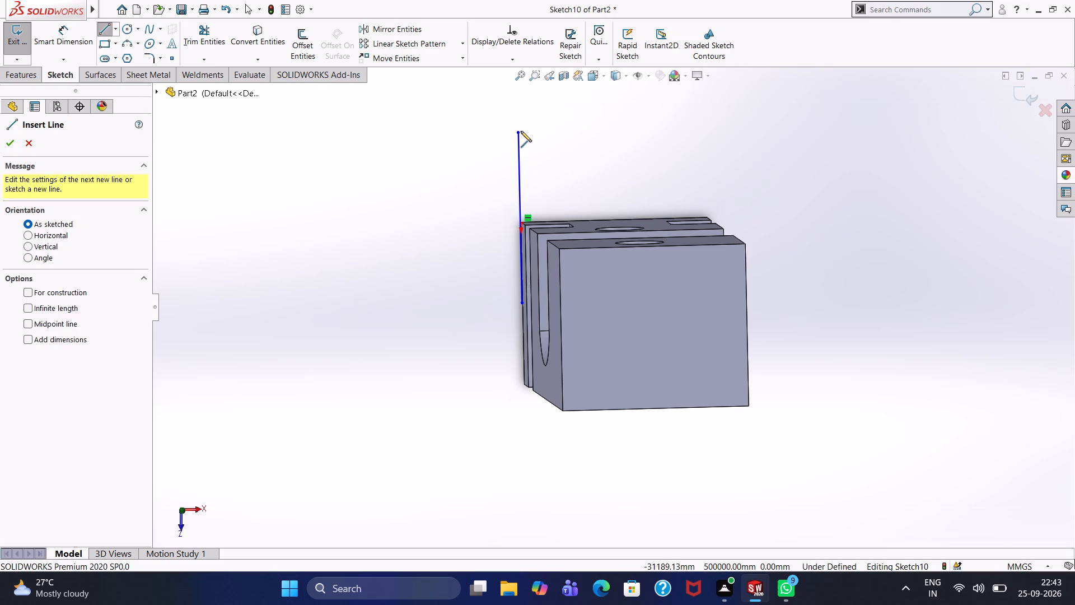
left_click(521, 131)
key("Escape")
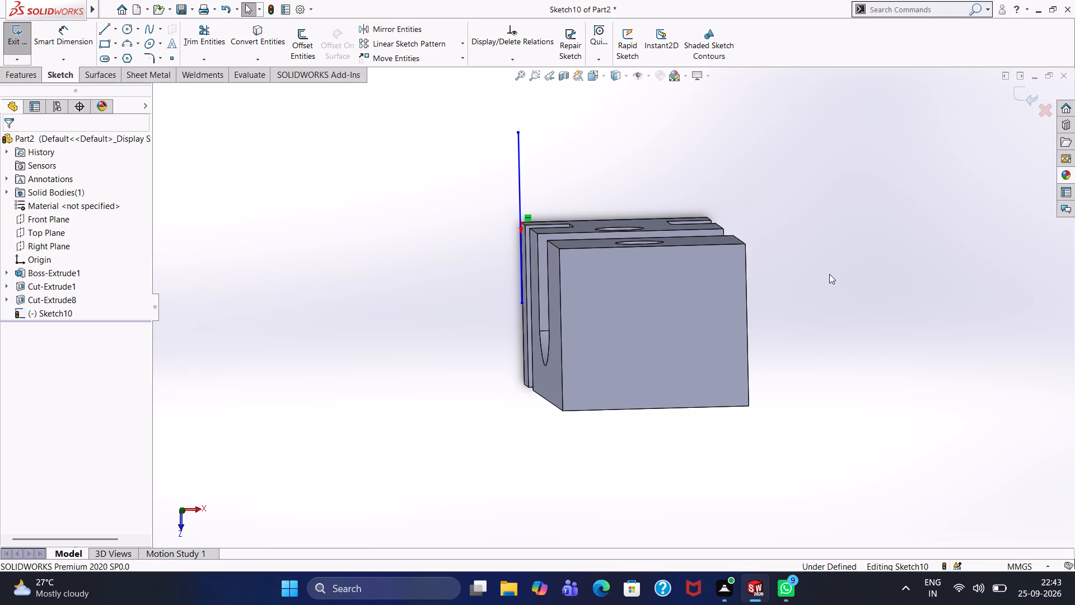
Undo the sketched horizontal line and the side-face sketch that contains it.
key("ctrl+z")
key("ctrl+z")
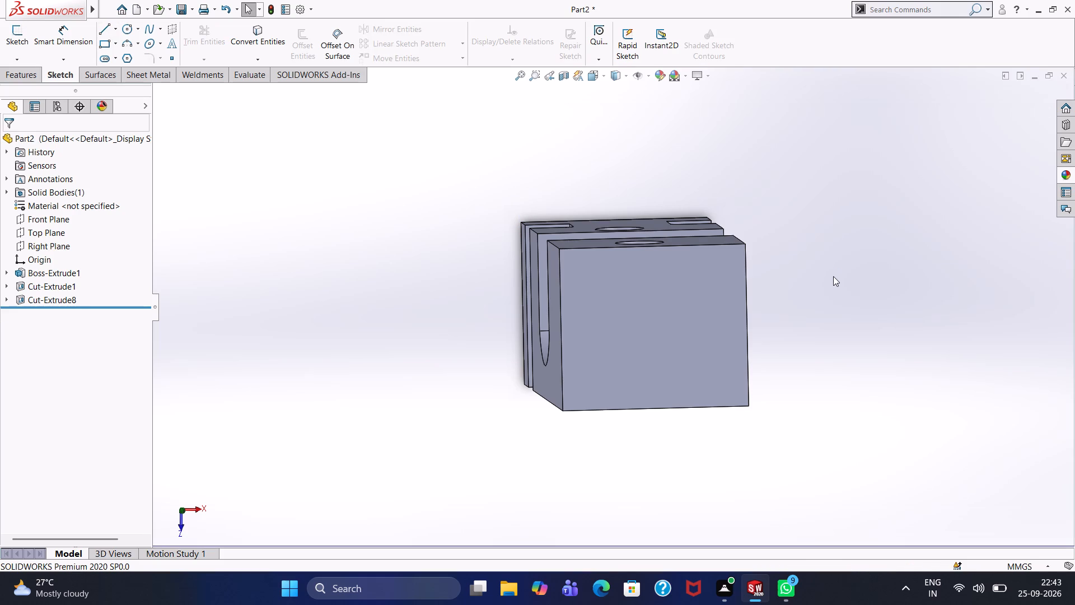
Examine the part in isometric view, square-on to the upper face beside the bearing opening, and at an angle.
key("ctrl+7")
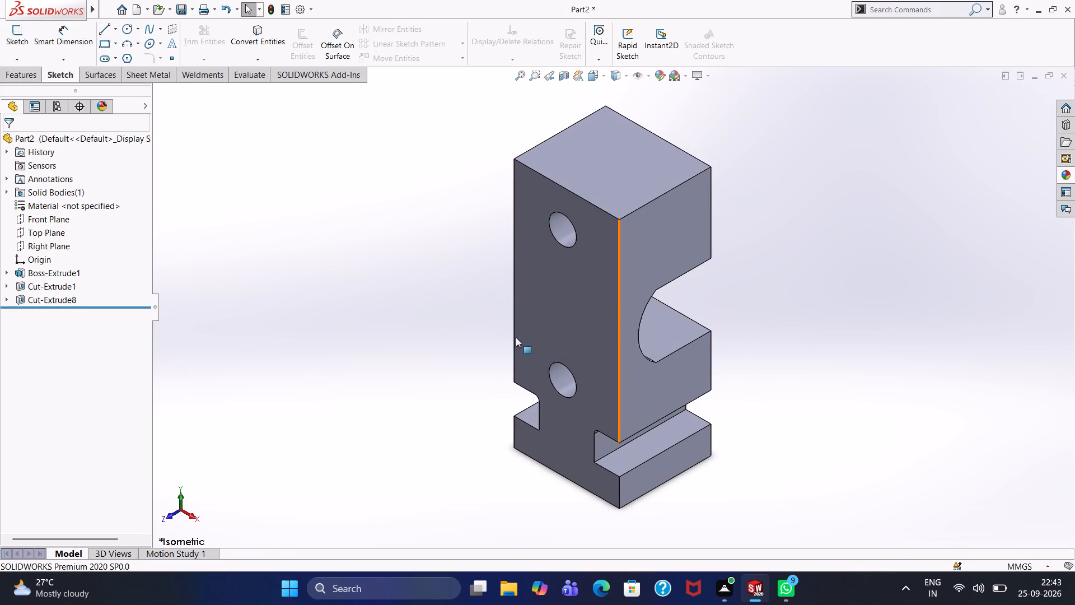
middle_click_drag(490, 300, 601, 396)
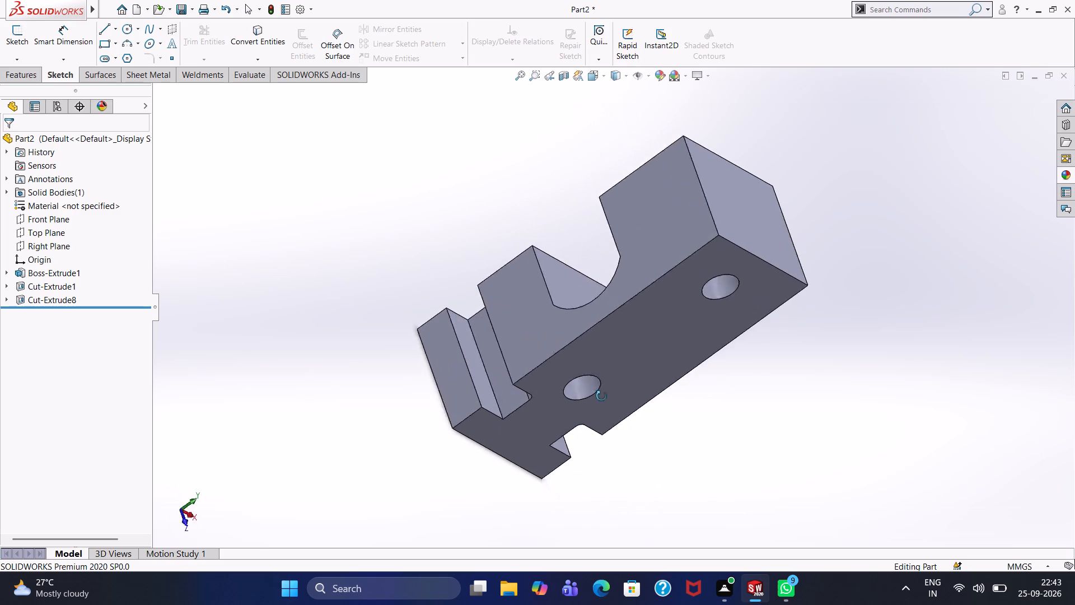
middle_click_drag(601, 396, 658, 451)
left_click(653, 203)
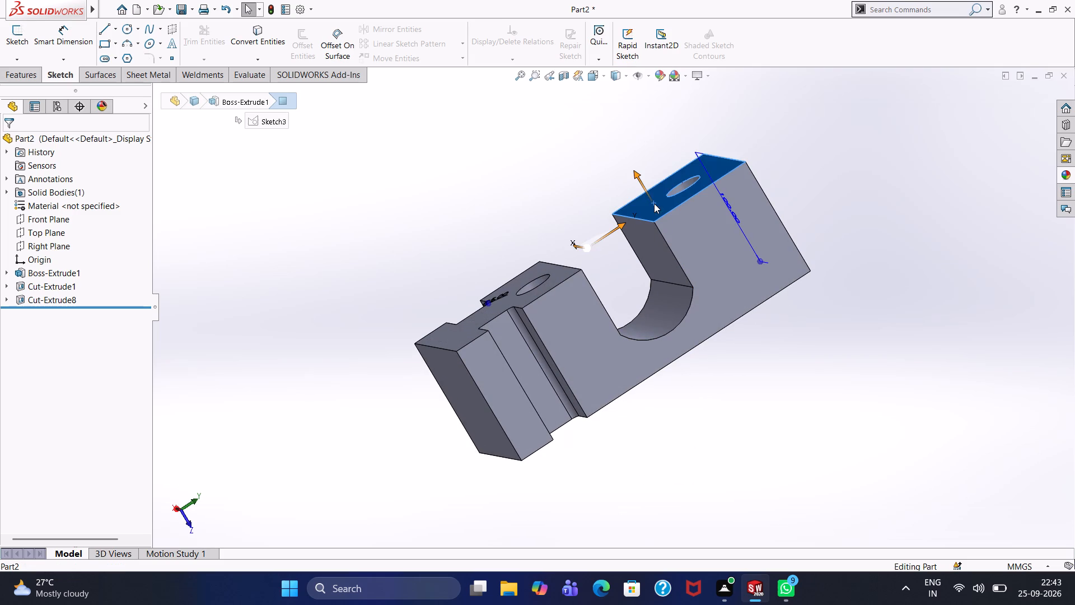
key("ctrl+8")
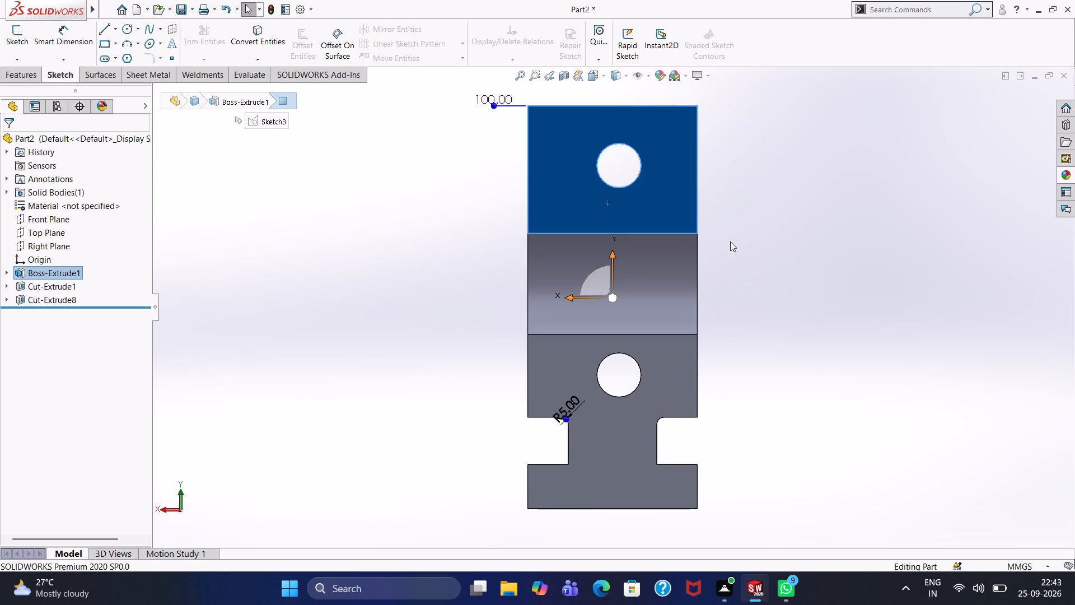
left_click(857, 243)
middle_click_drag(853, 265, 818, 283)
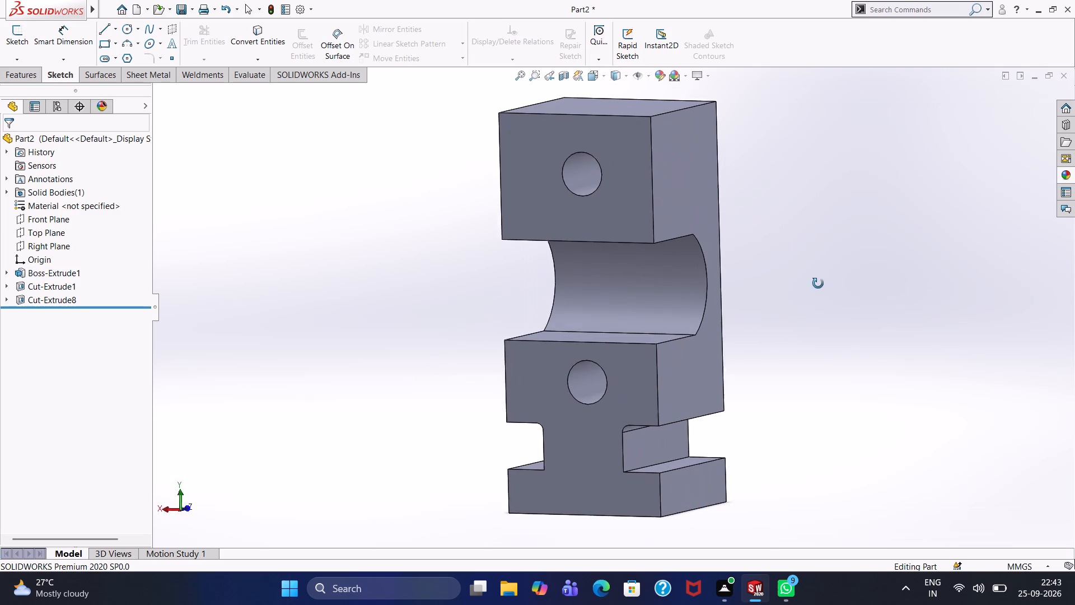
middle_click_drag(818, 283, 815, 285)
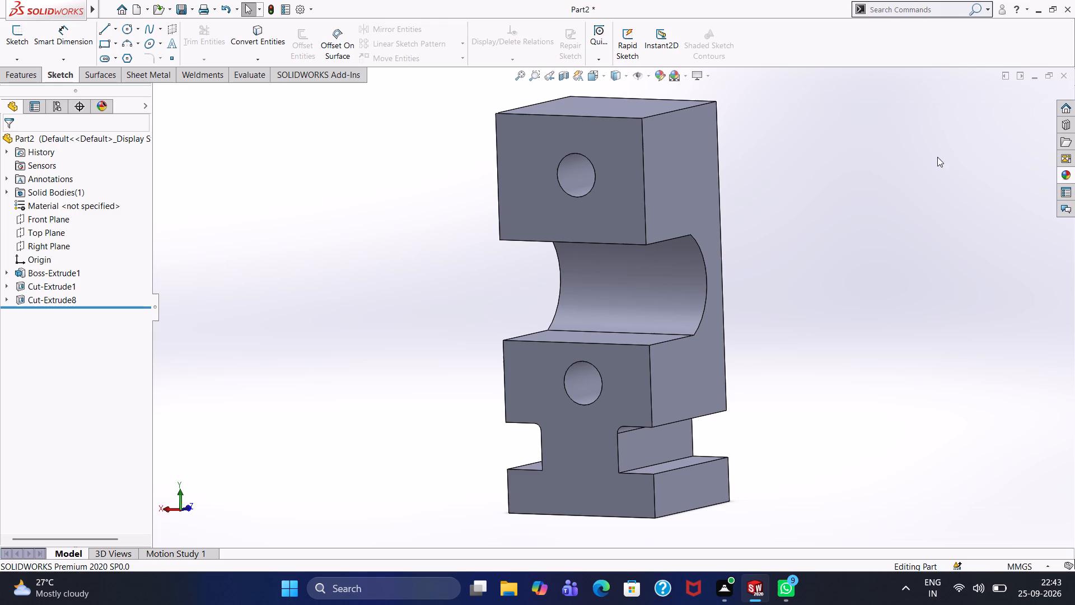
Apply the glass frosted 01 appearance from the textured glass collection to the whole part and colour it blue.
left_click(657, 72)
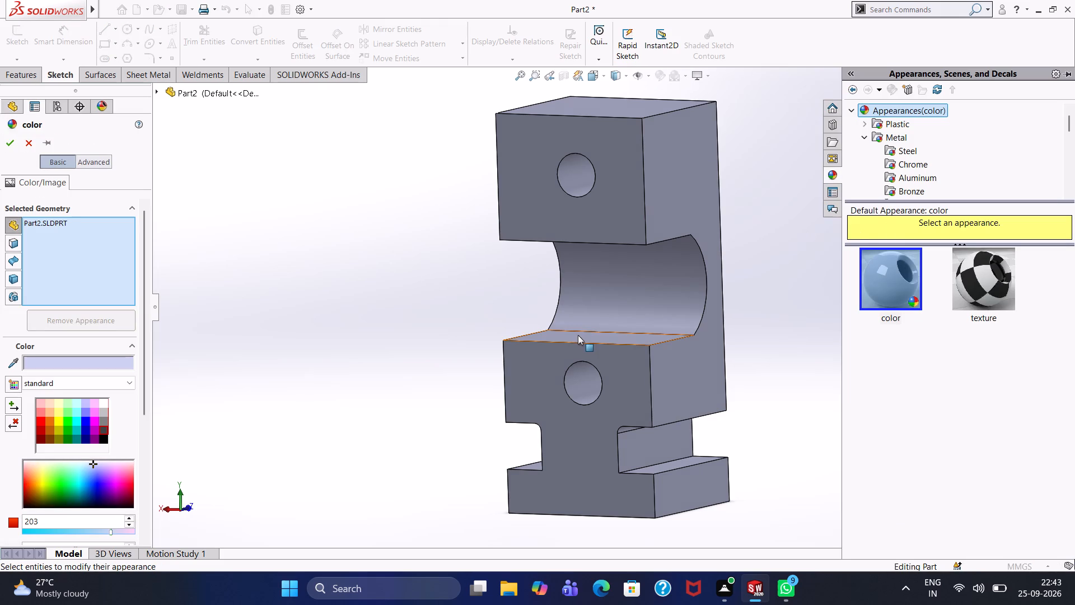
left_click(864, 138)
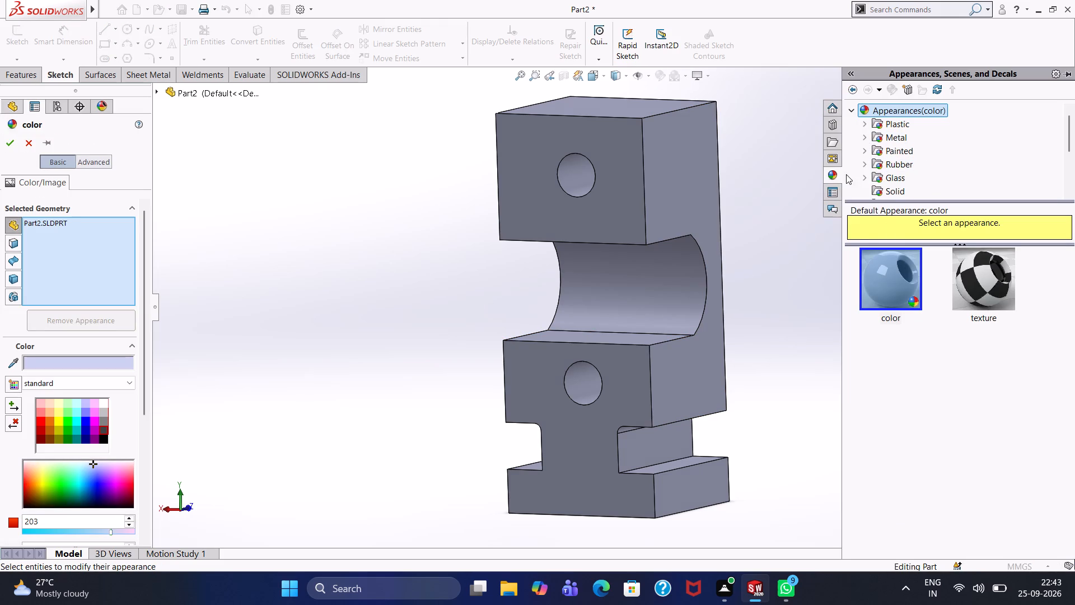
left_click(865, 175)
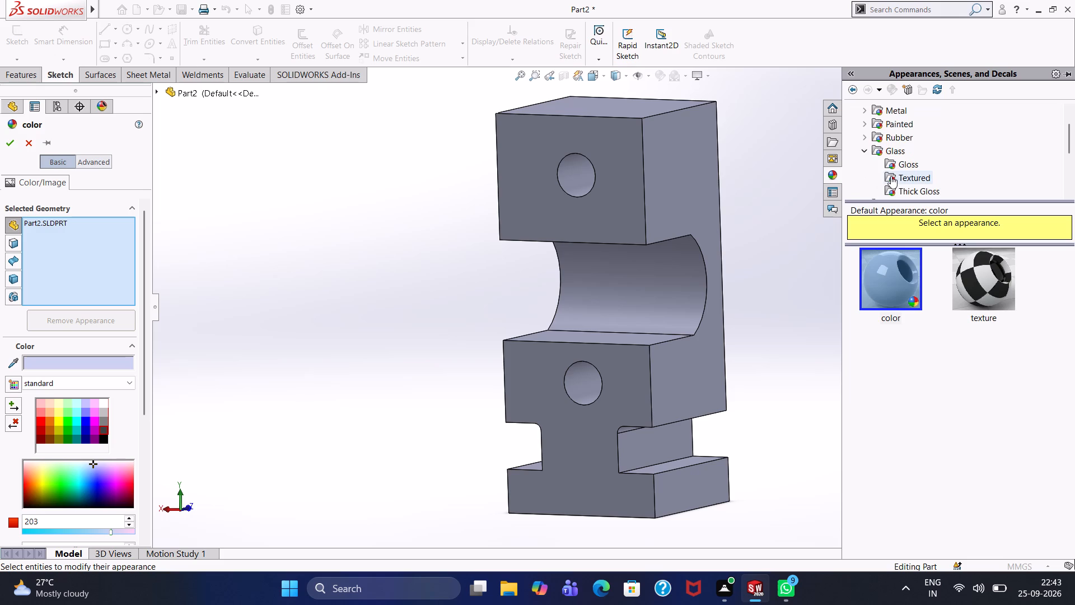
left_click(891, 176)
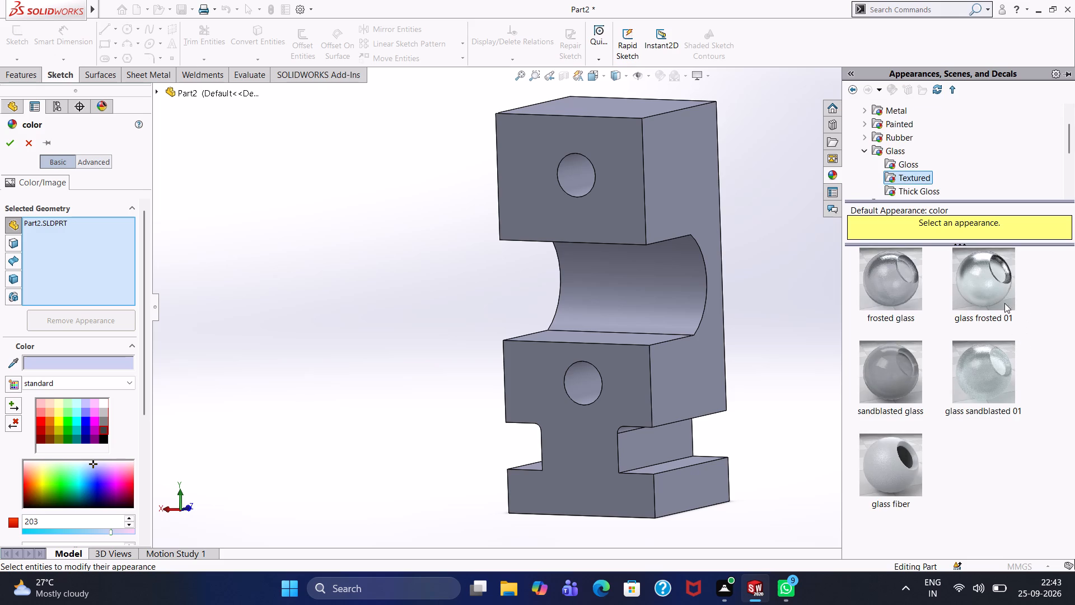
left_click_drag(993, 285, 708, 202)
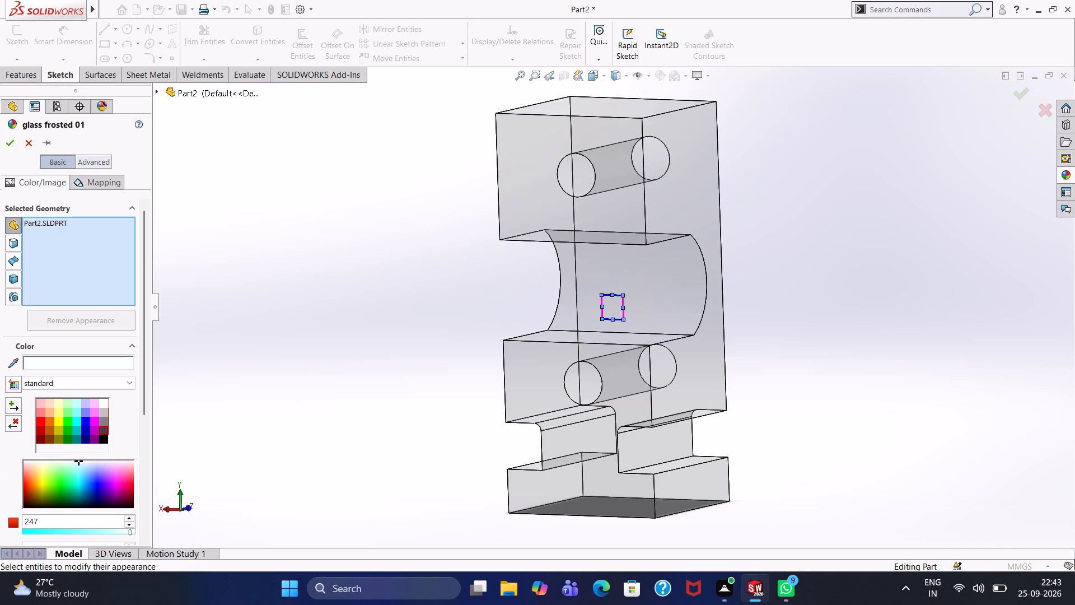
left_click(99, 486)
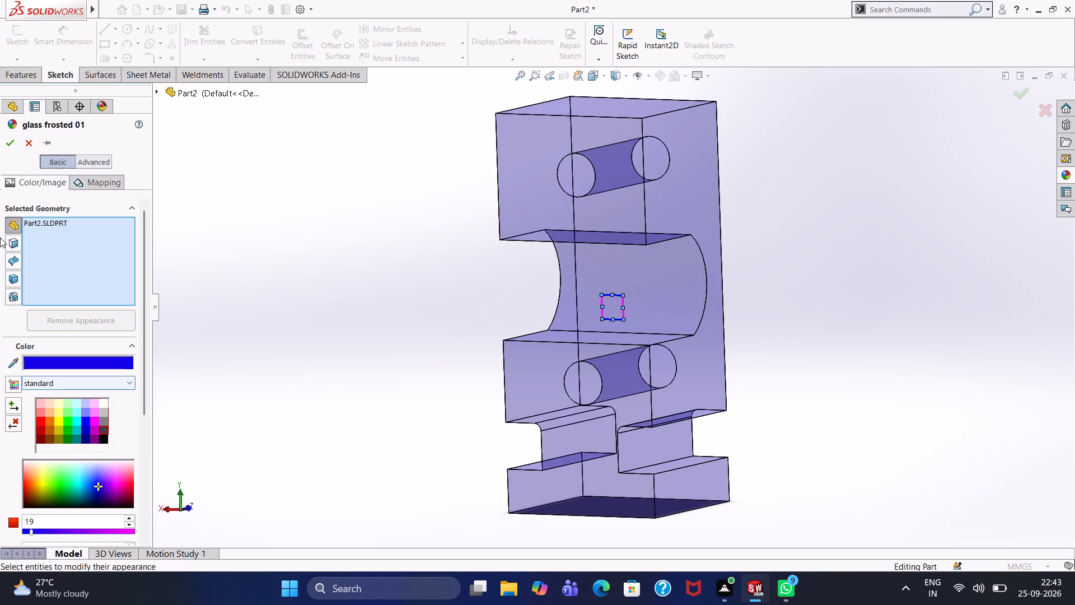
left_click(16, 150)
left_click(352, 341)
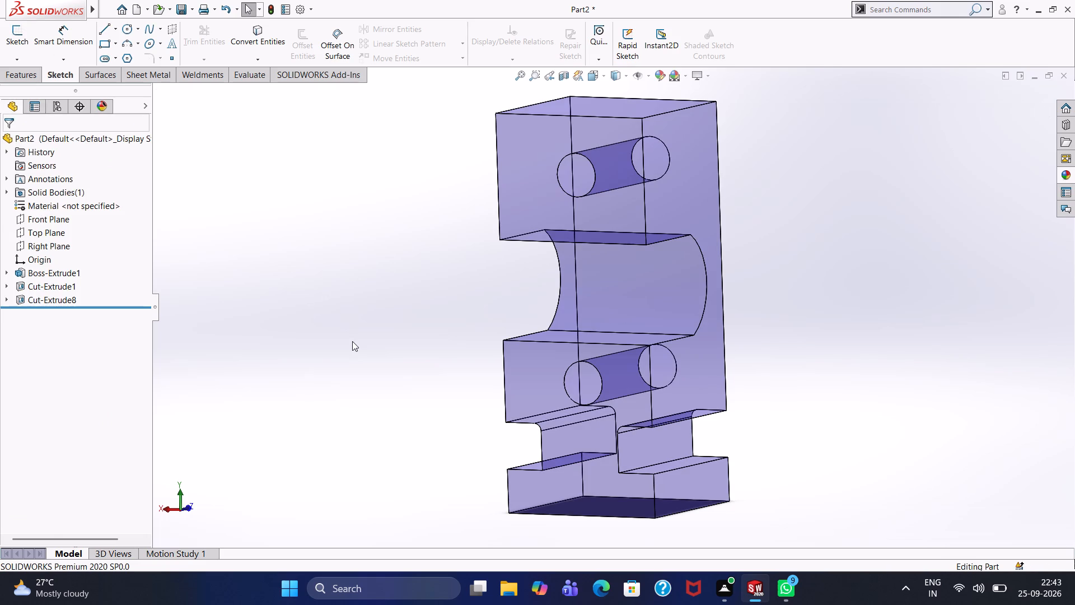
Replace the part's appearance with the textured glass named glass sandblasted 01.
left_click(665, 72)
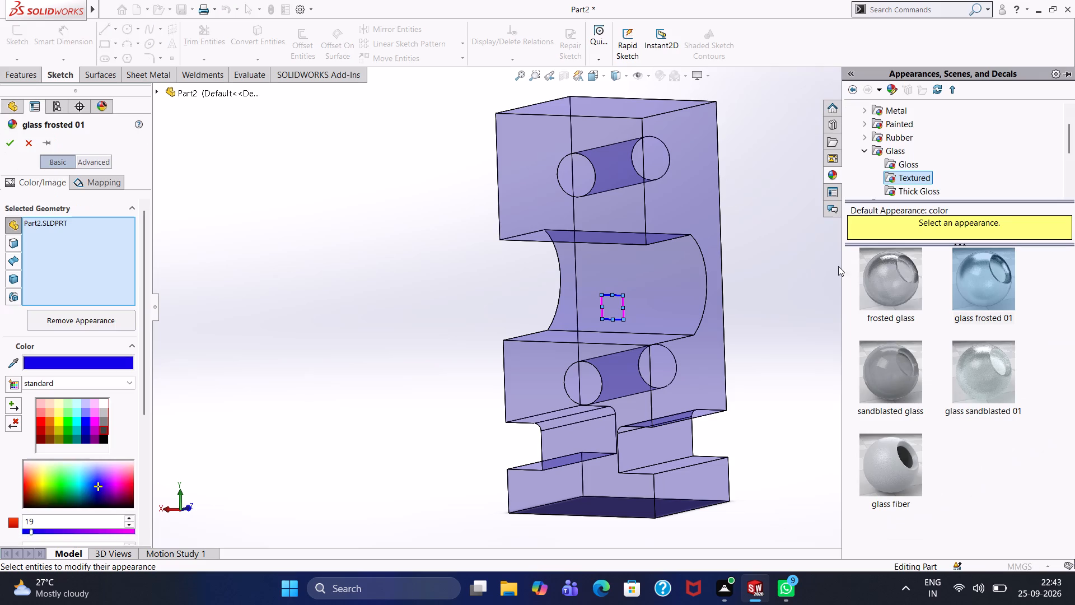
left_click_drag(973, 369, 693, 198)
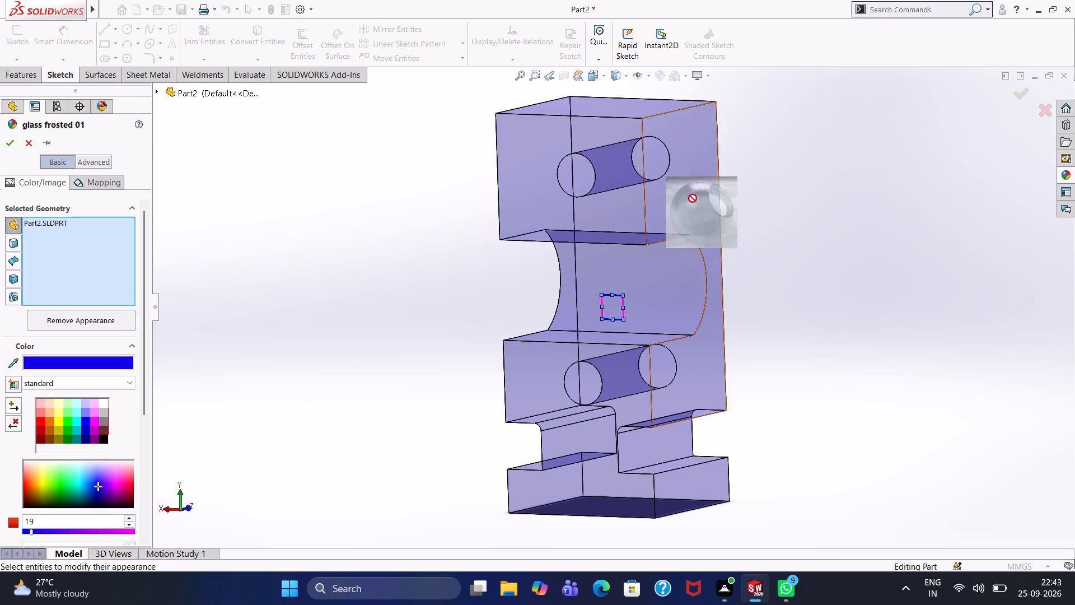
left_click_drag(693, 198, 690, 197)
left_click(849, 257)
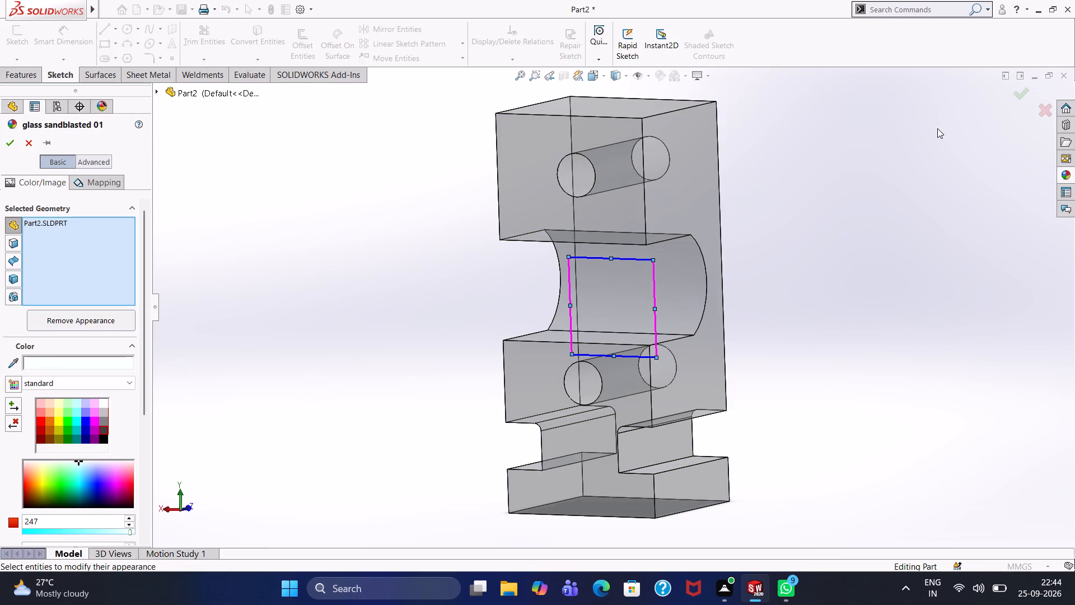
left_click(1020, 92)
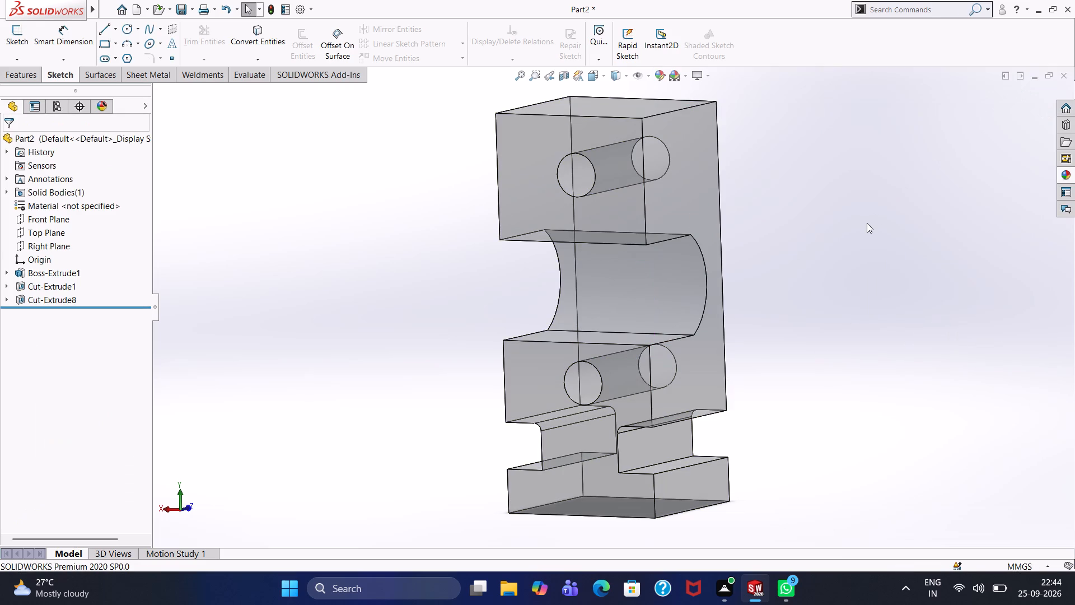
Apply the glossy rubber appearance from the gloss rubber collection to the whole part.
left_click(657, 71)
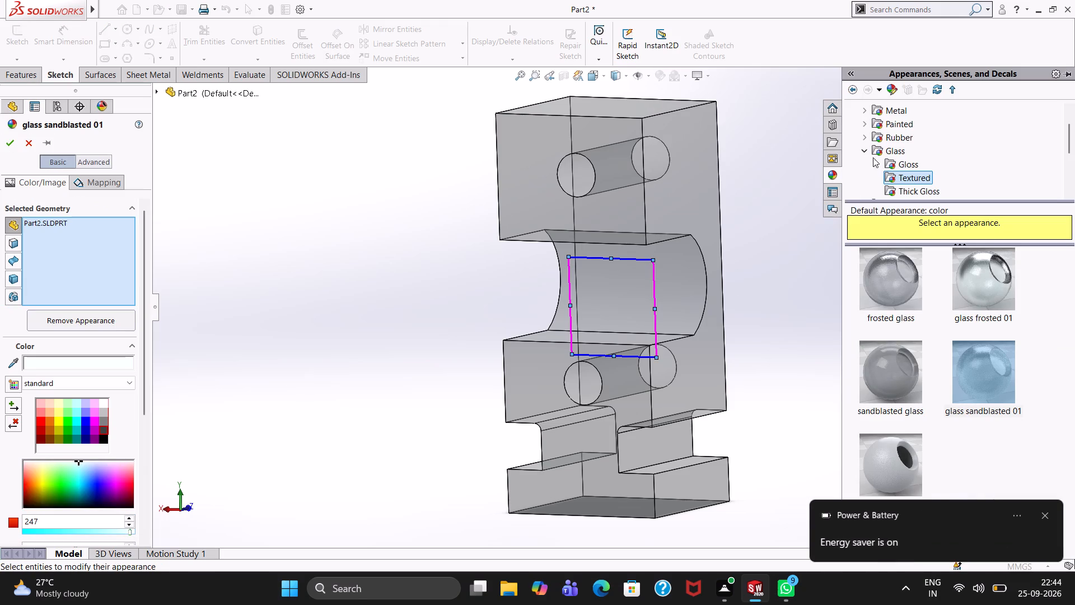
left_click(865, 151)
left_click(867, 137)
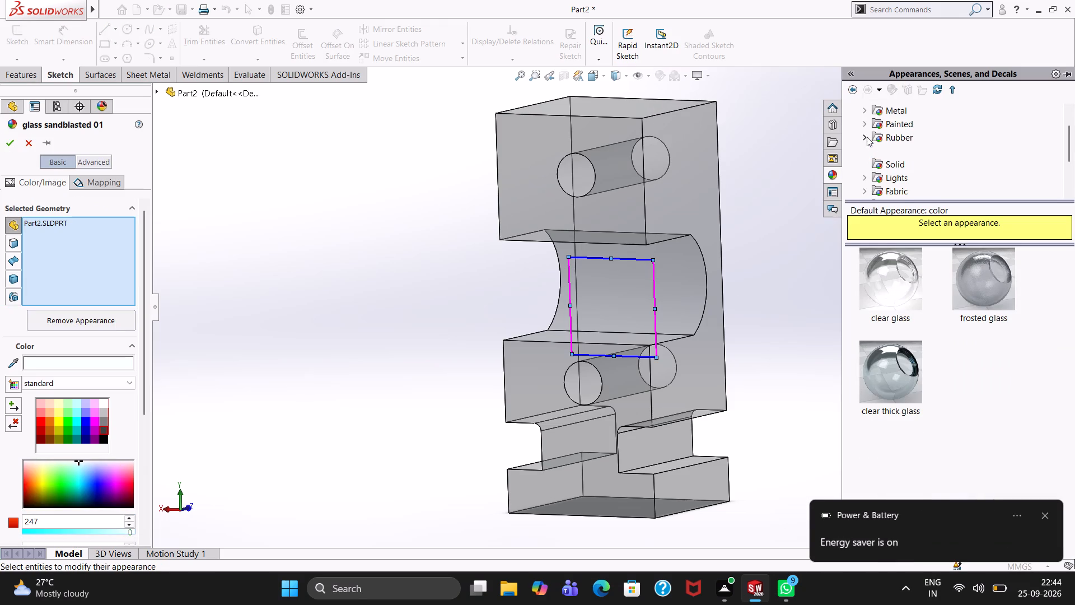
left_click(898, 164)
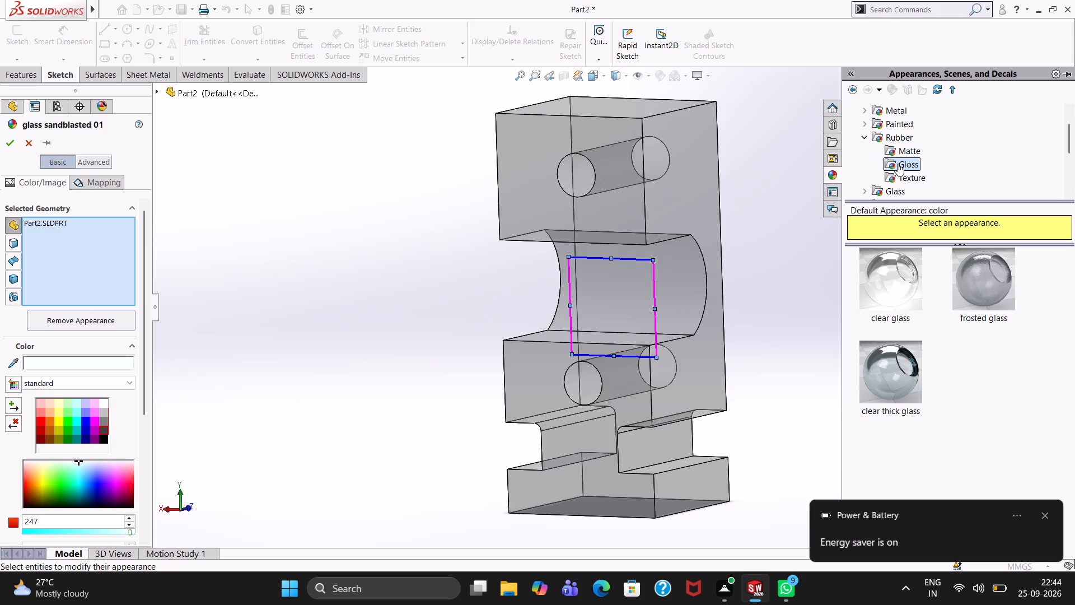
left_click_drag(894, 267, 691, 175)
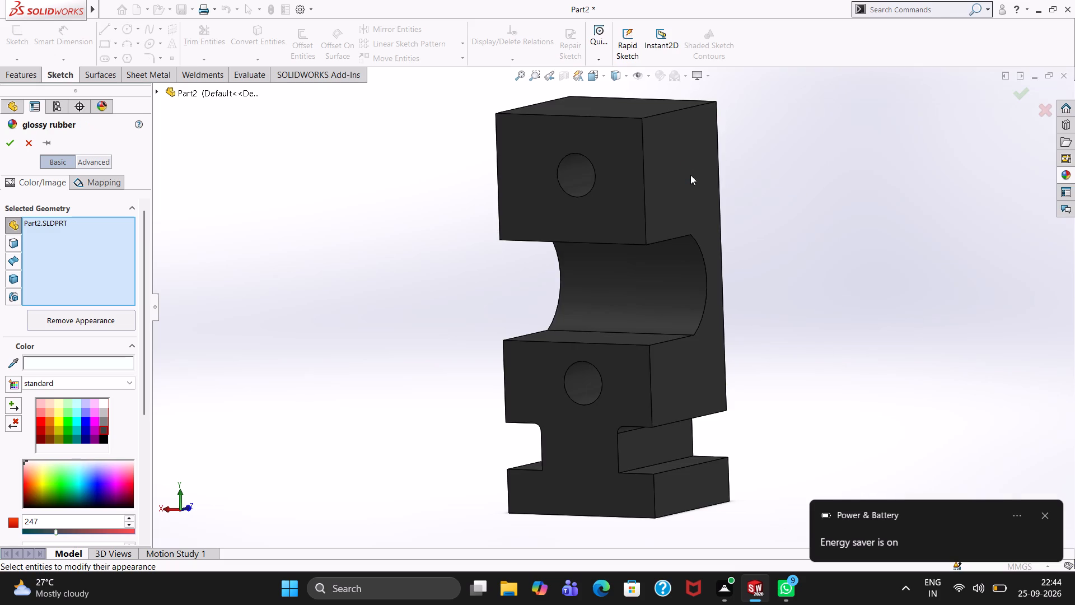
left_click(6, 144)
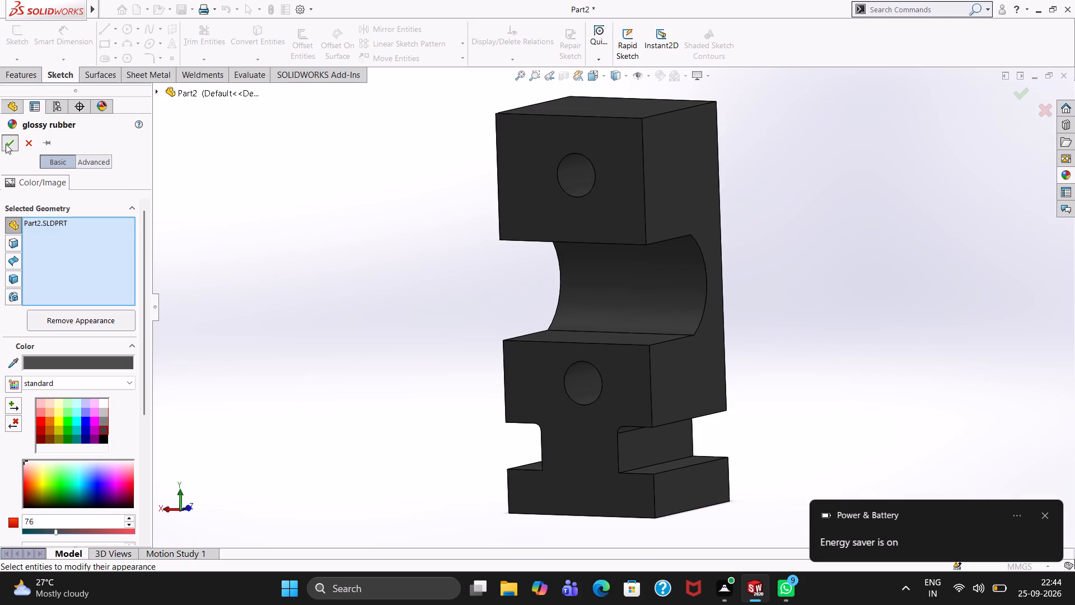
scroll(373, 262, "up", 1)
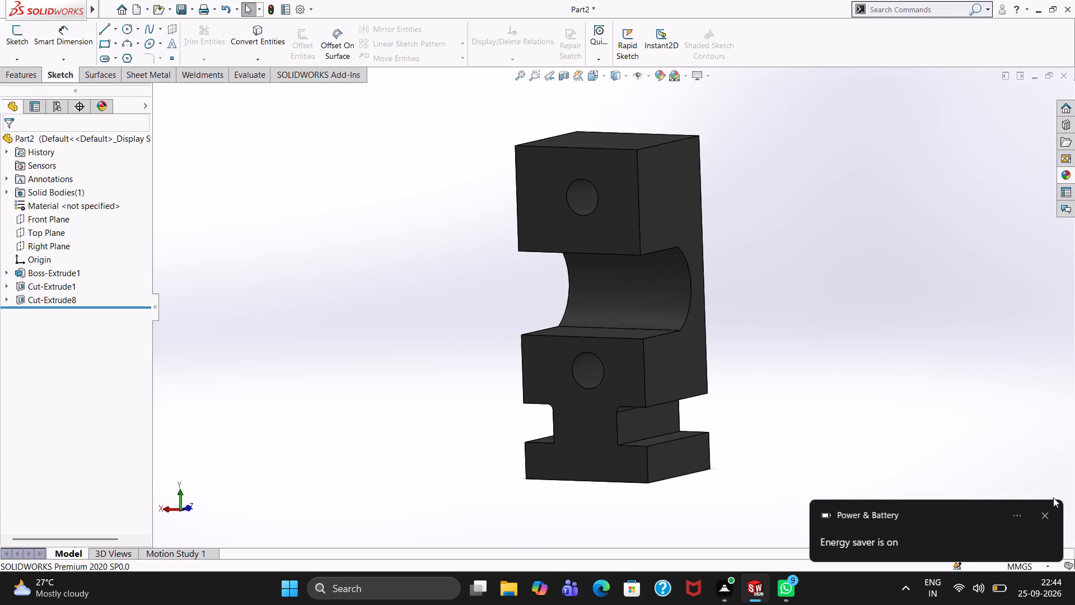
left_click(1051, 511)
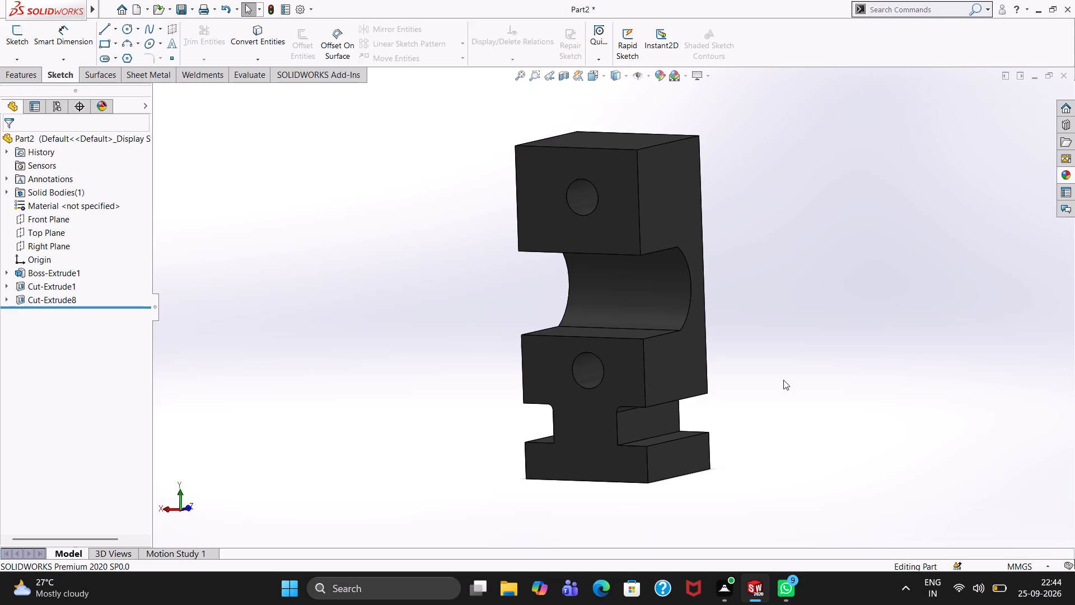
Save the part to the Desktop folder as Open Bearing Support.SLDPRT.
key("ctrl+s")
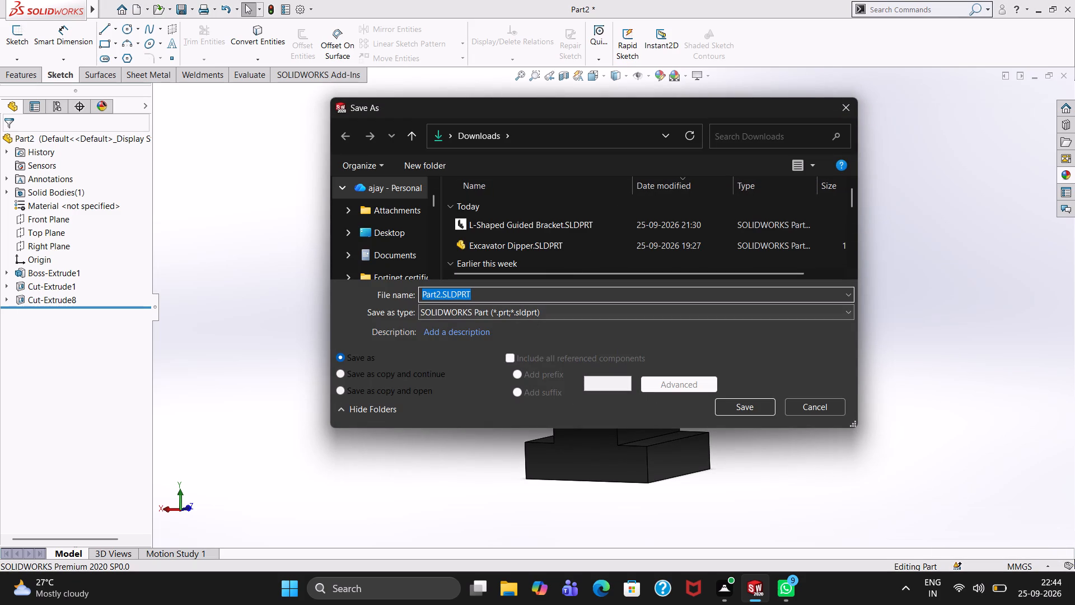
left_click_drag(441, 291, 404, 297)
key("BackSpace")
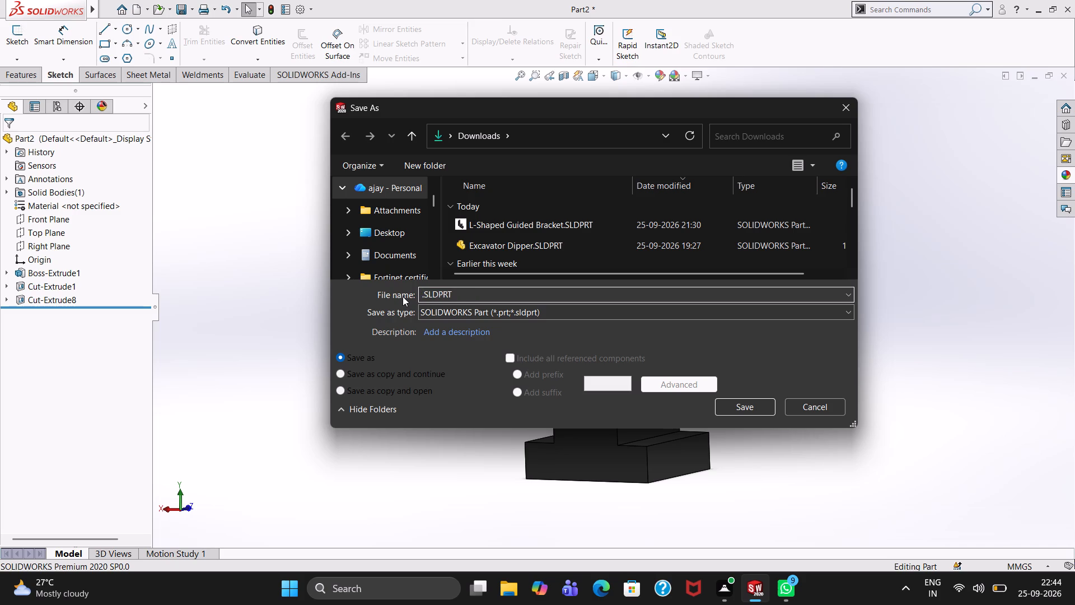
key("ctrl+v")
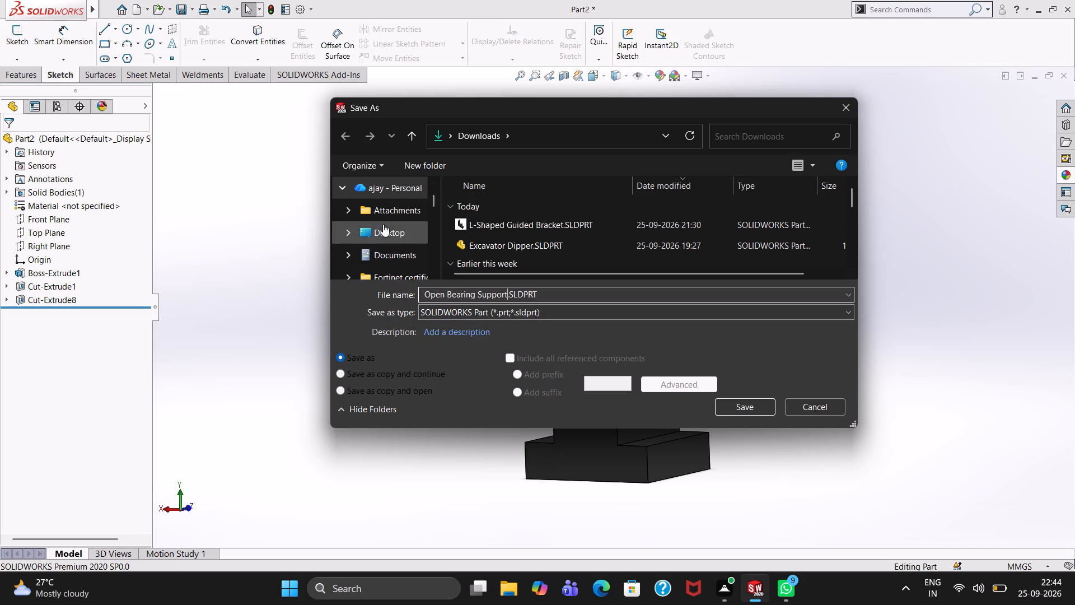
left_click(387, 232)
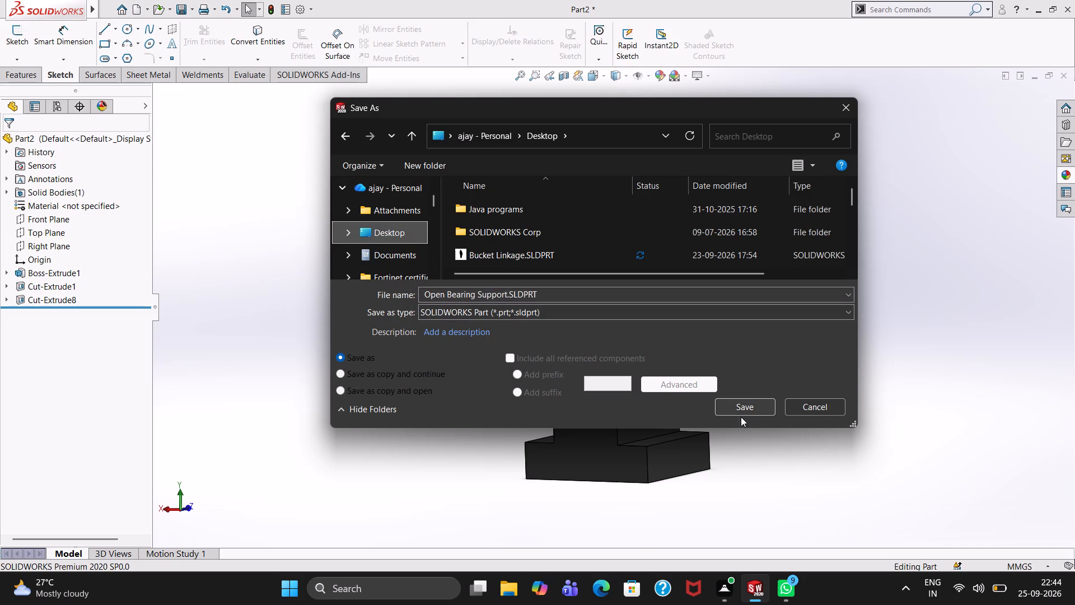
left_click(747, 403)
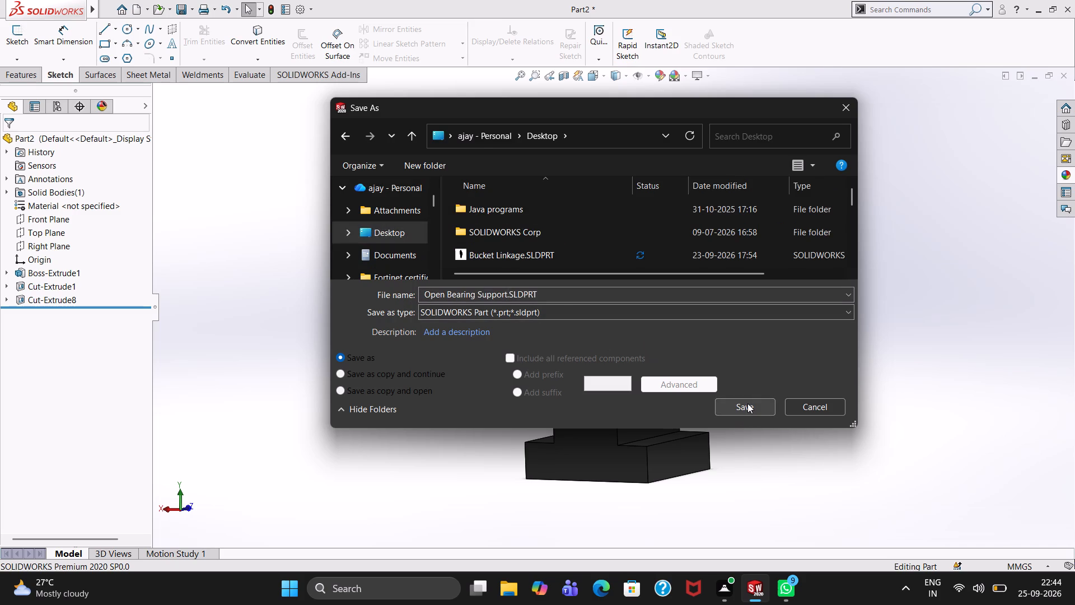